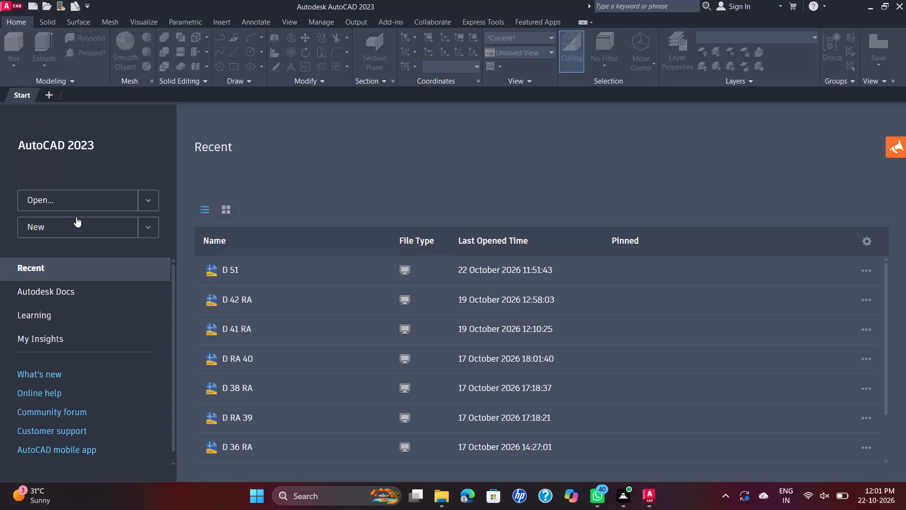
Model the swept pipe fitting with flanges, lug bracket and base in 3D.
Create a new blank drawing.
{"action": "left_click", "coordinate": [77, 218]}
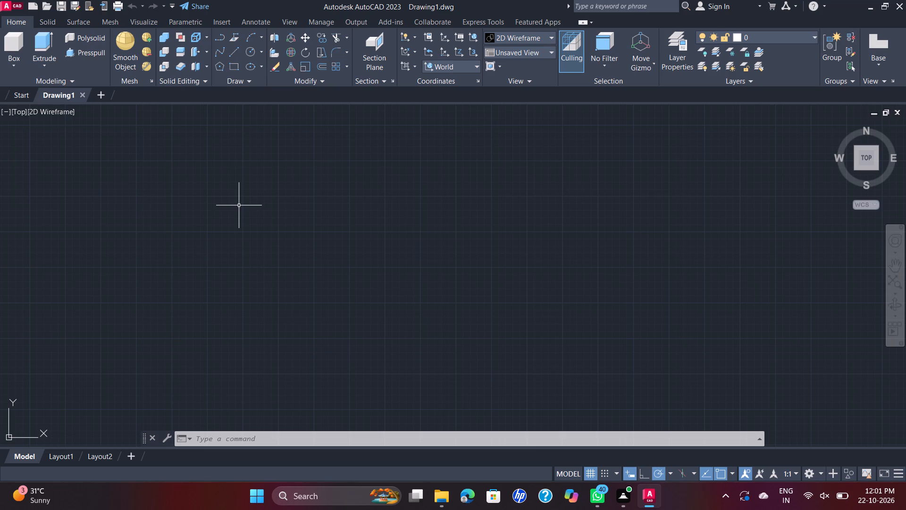
Configure the drawing units to a decimal length precision of 0.00.
{"action": "type", "text": "UN"}
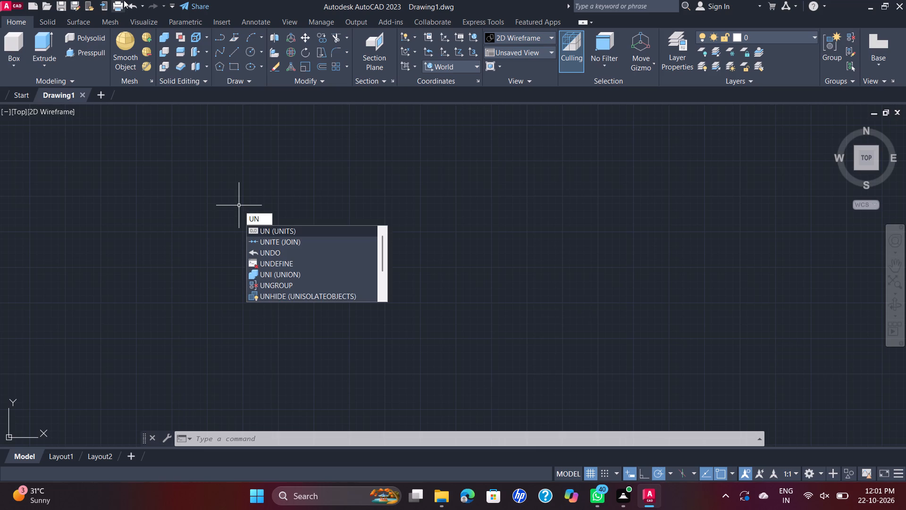
{"action": "key", "text": "Return"}
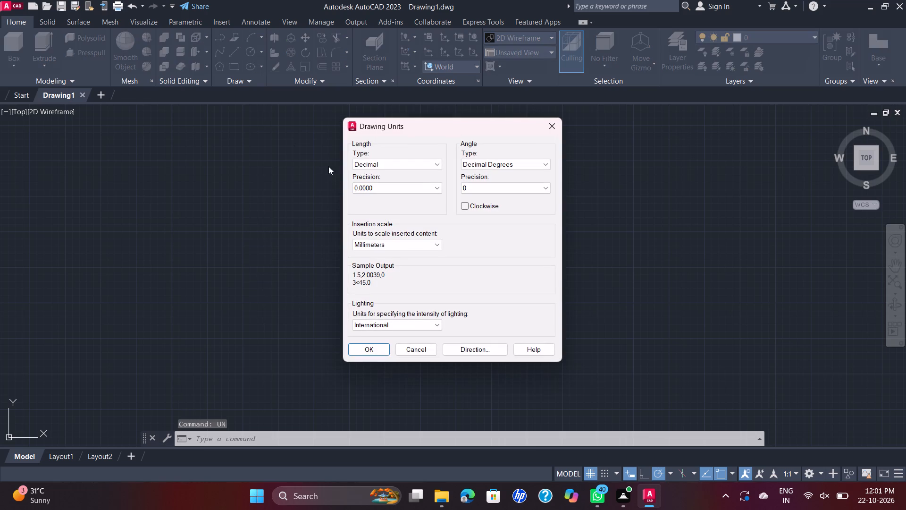
{"action": "left_click", "coordinate": [433, 192]}
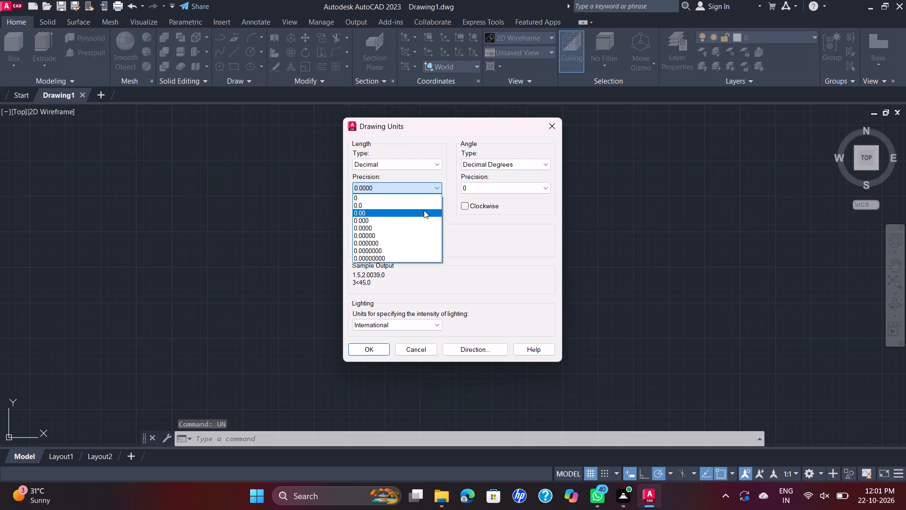
{"action": "left_click", "coordinate": [424, 210]}
{"action": "left_click", "coordinate": [377, 355]}
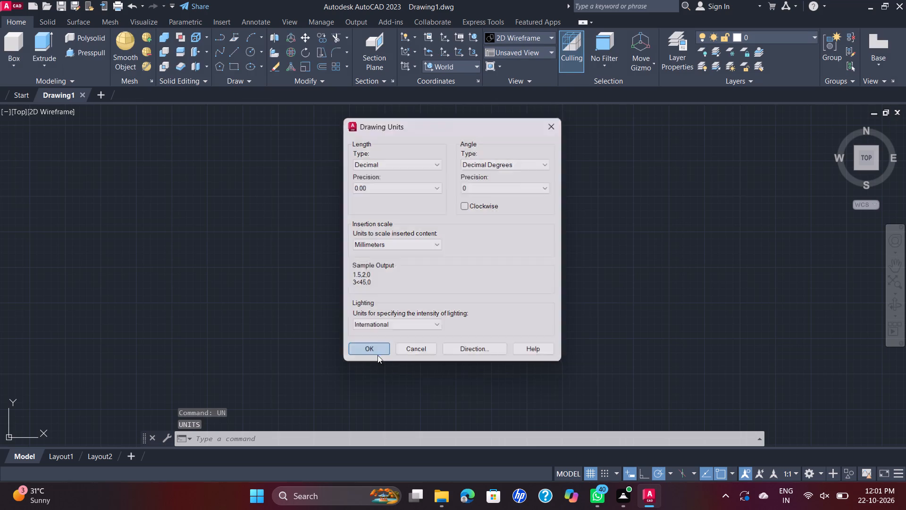
Turn on log file recording with the LOGFILEON command.
{"action": "type", "text": "LO"}
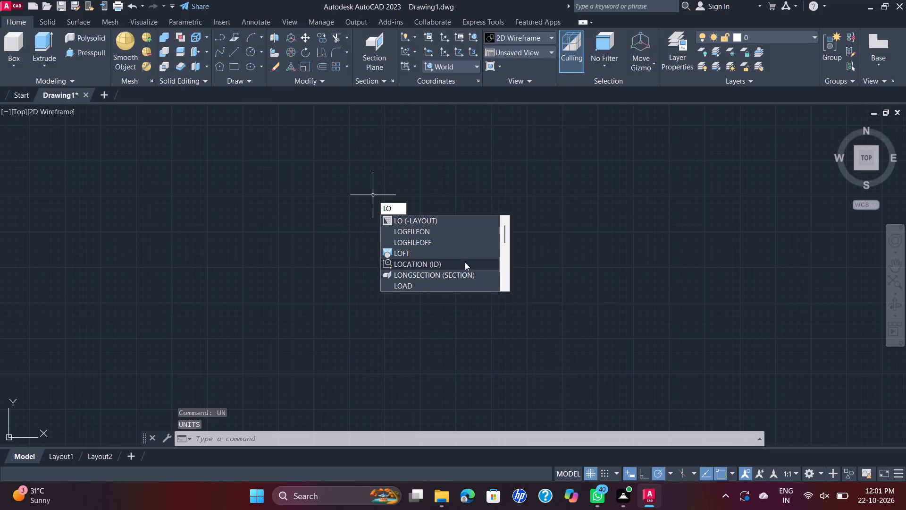
{"action": "left_click", "coordinate": [461, 234]}
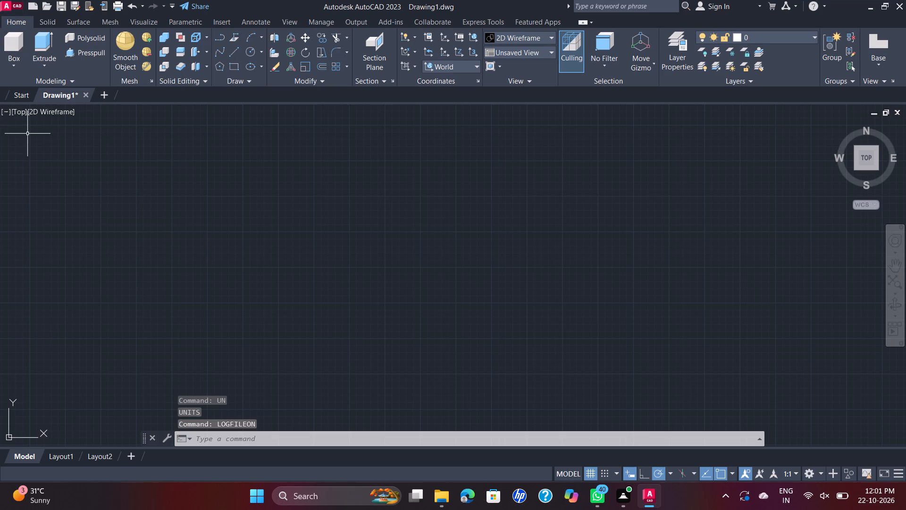
Switch the viewport to the SE Isometric view.
{"action": "left_click", "coordinate": [23, 112]}
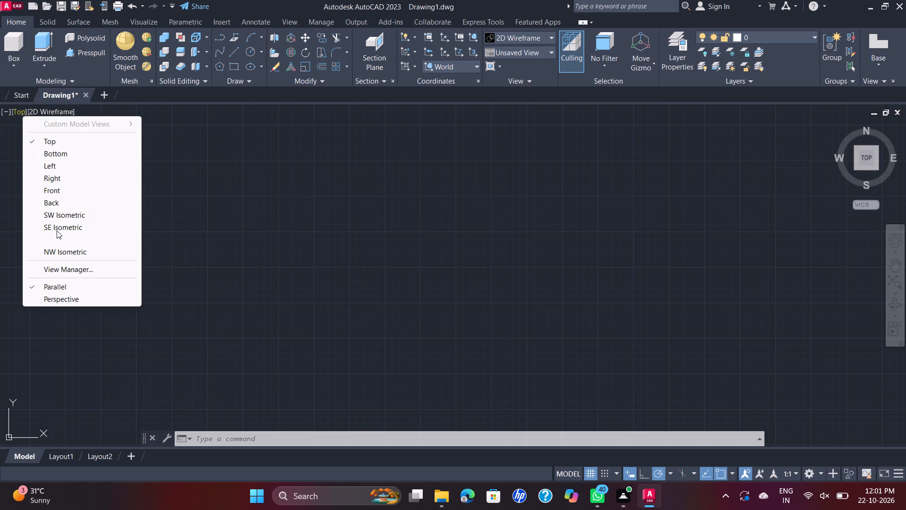
{"action": "left_click", "coordinate": [55, 229]}
{"action": "middle_click_drag", "start_coordinate": [512, 243], "coordinate": [430, 232]}
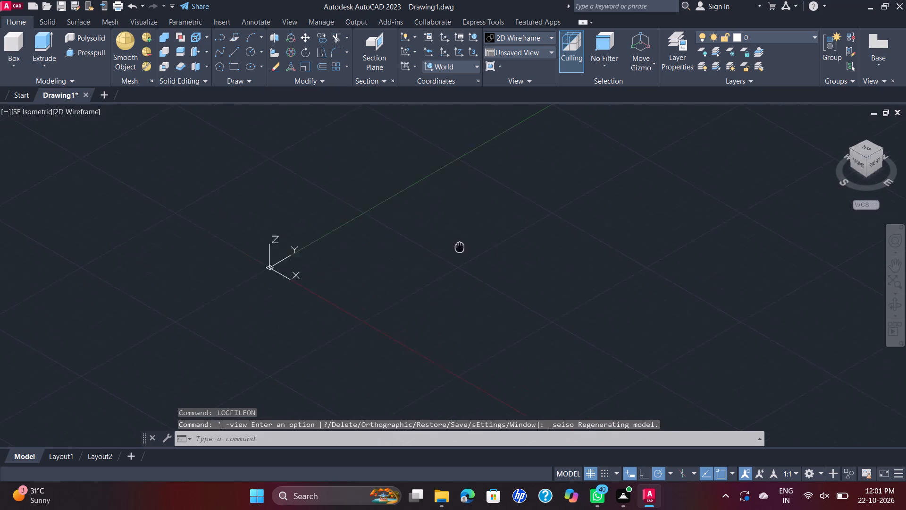
{"action": "middle_click_drag", "start_coordinate": [430, 232], "coordinate": [360, 193]}
{"action": "middle_click_drag", "start_coordinate": [323, 201], "coordinate": [186, 306]}
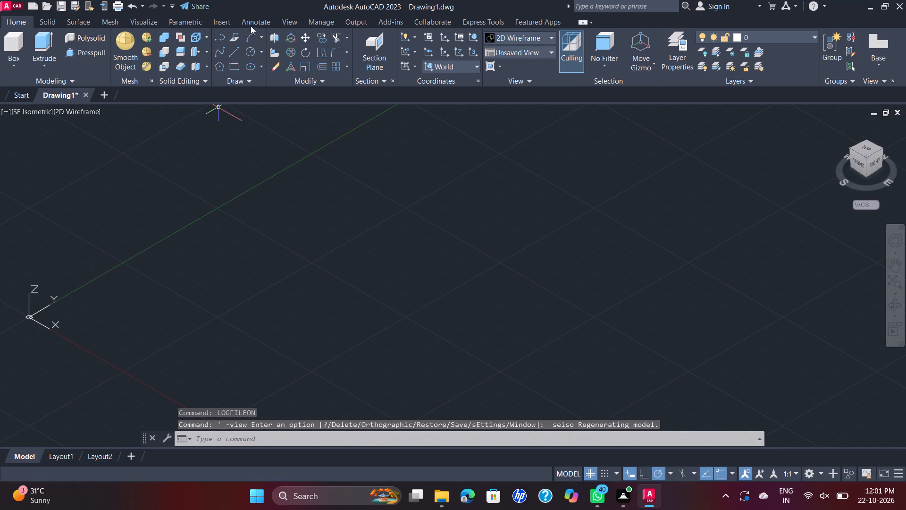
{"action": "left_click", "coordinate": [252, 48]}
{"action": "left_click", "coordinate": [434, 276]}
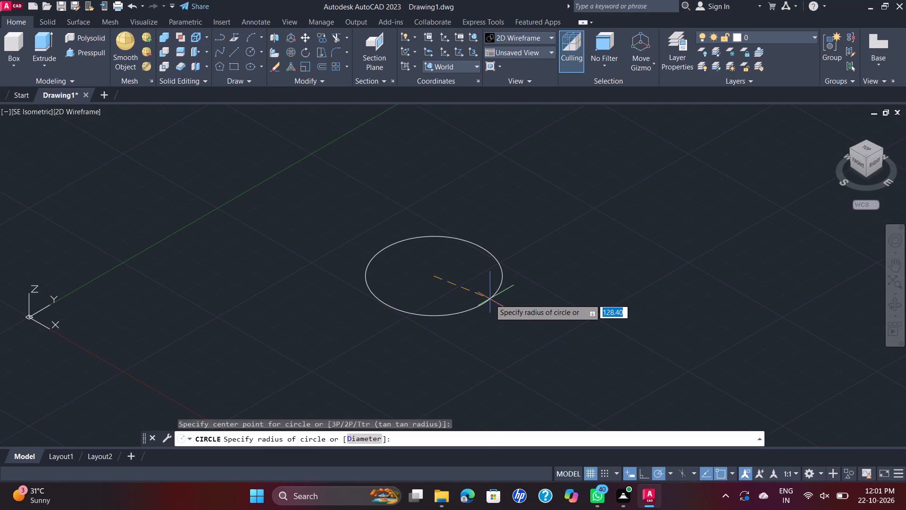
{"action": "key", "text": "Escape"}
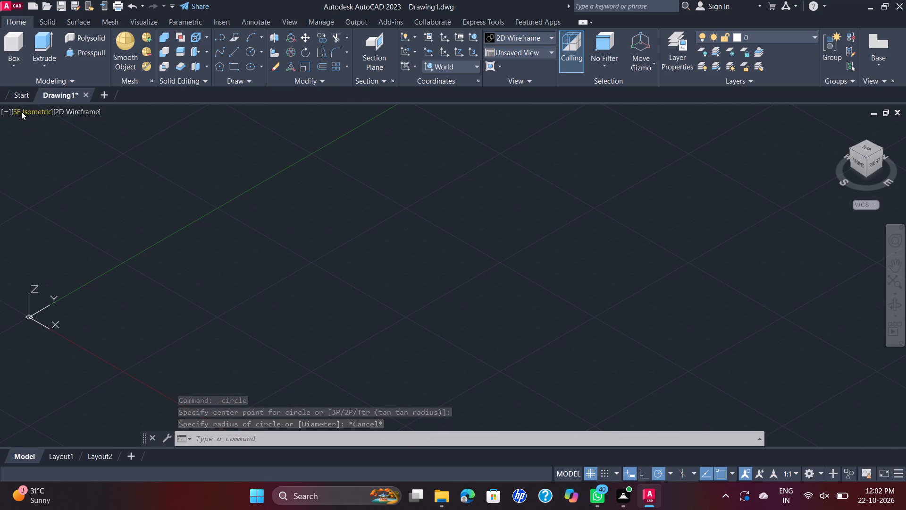
Draw a circle with a diameter of 120 mm on the ground plane in the open drawing area.
{"action": "left_click", "coordinate": [253, 51]}
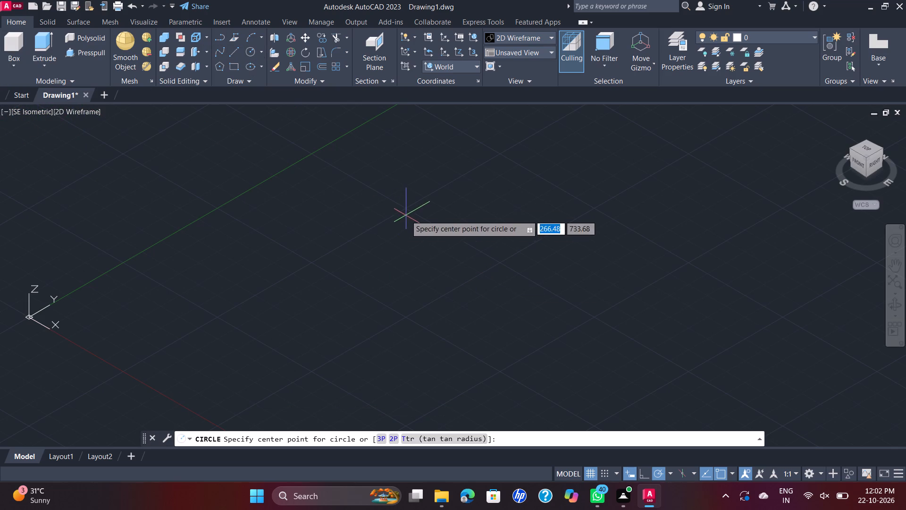
{"action": "left_click", "coordinate": [418, 217]}
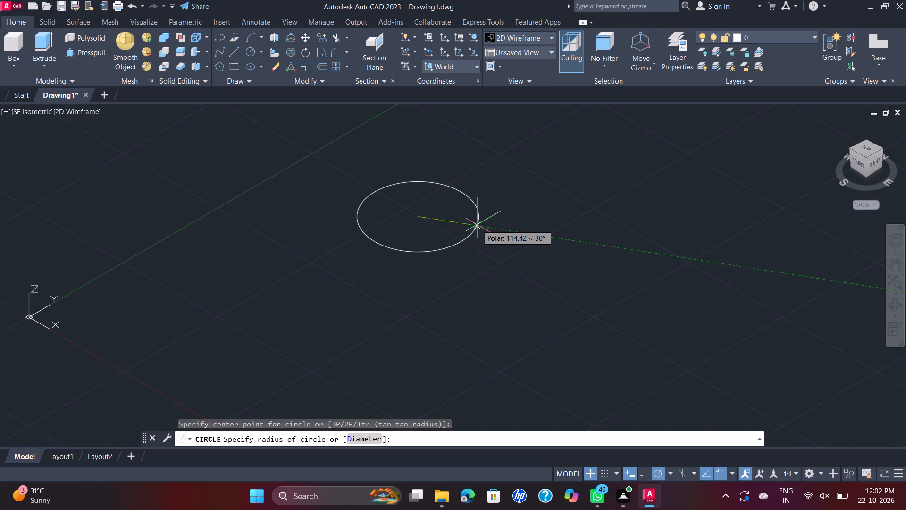
{"action": "key", "text": "d"}
{"action": "key", "text": "Return"}
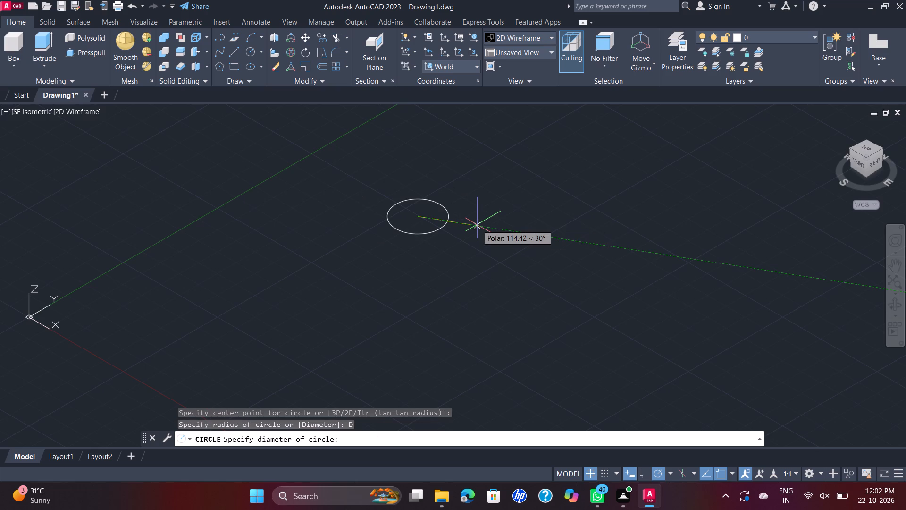
{"action": "type", "text": "120"}
{"action": "key", "text": "Return"}
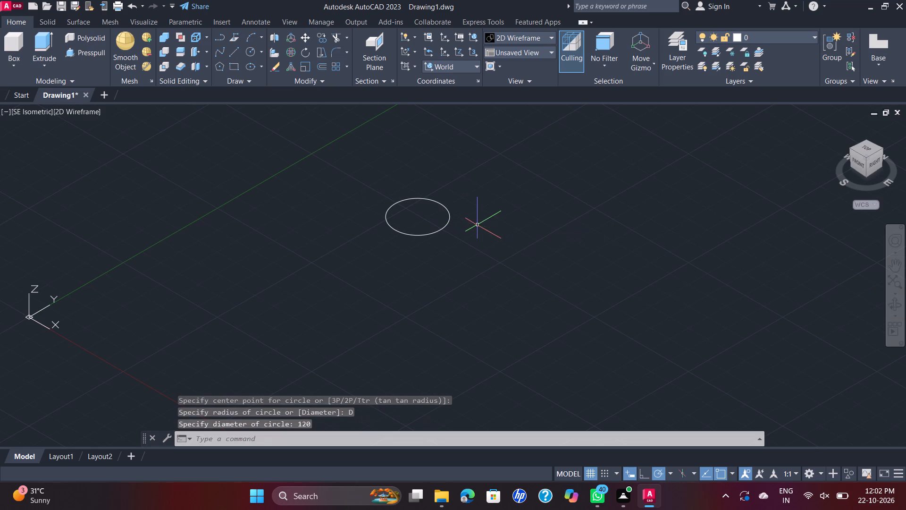
Draw a circle with a diameter of 90 mm, concentric with the 120 mm circle.
{"action": "key", "text": "space"}
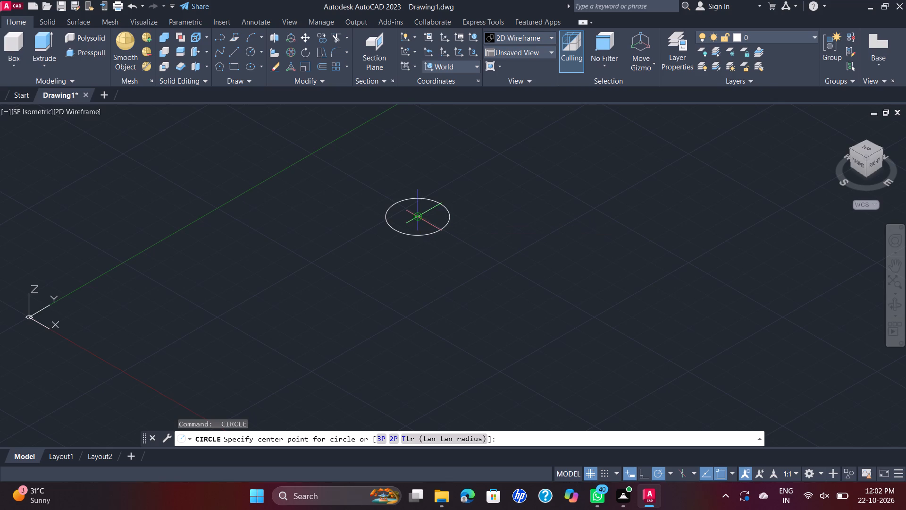
{"action": "left_click", "coordinate": [419, 215]}
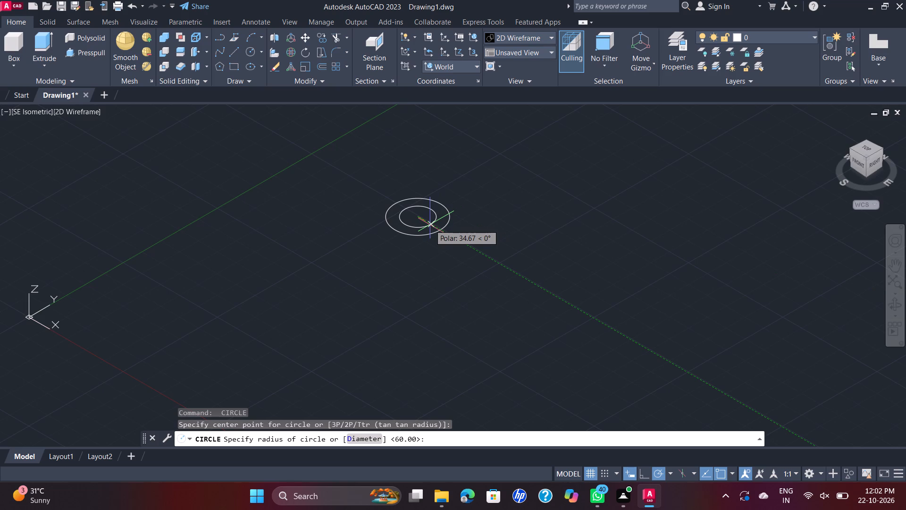
{"action": "key", "text": "d"}
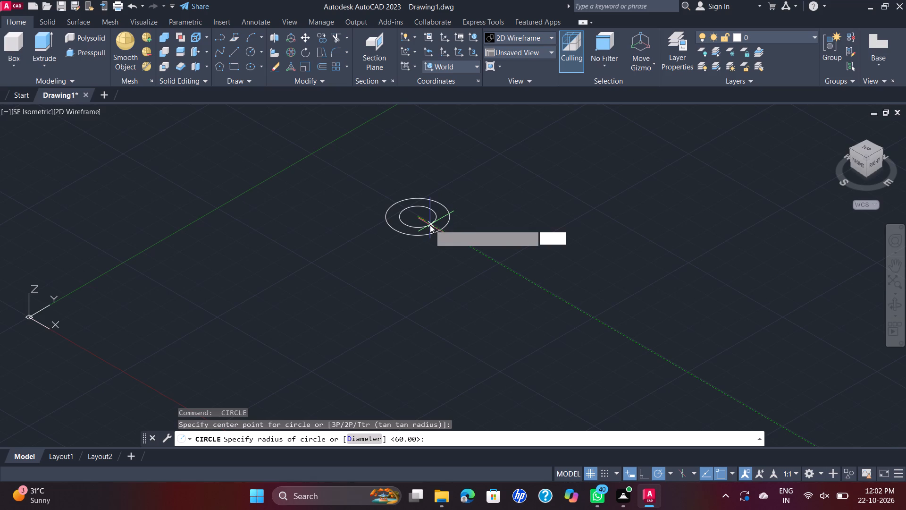
{"action": "key", "text": "Return"}
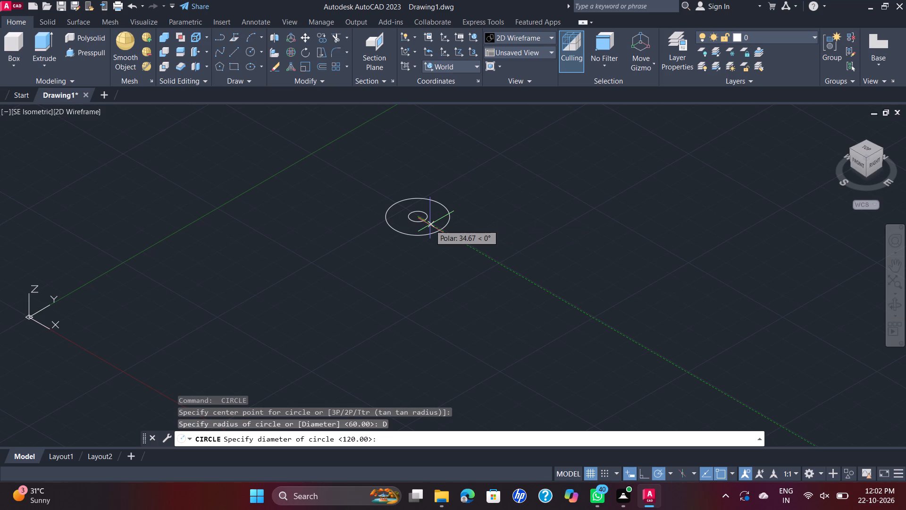
{"action": "type", "text": "90"}
{"action": "key", "text": "Return"}
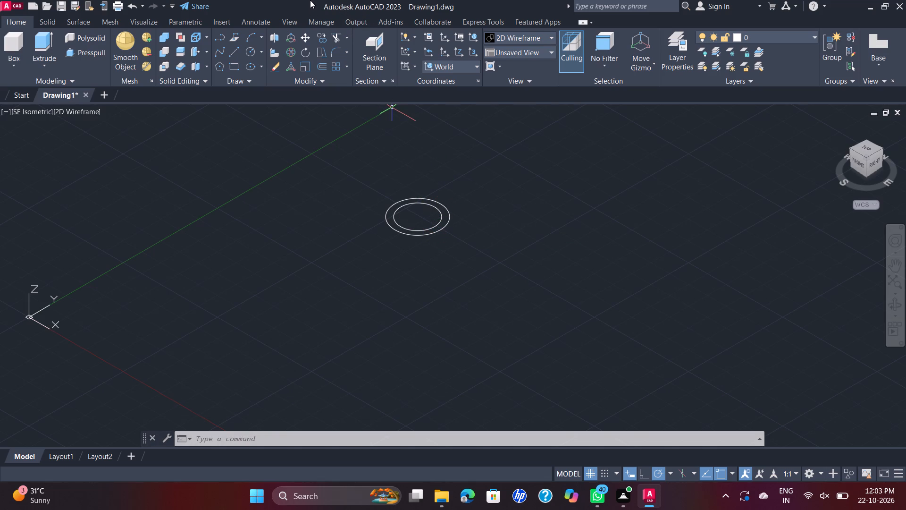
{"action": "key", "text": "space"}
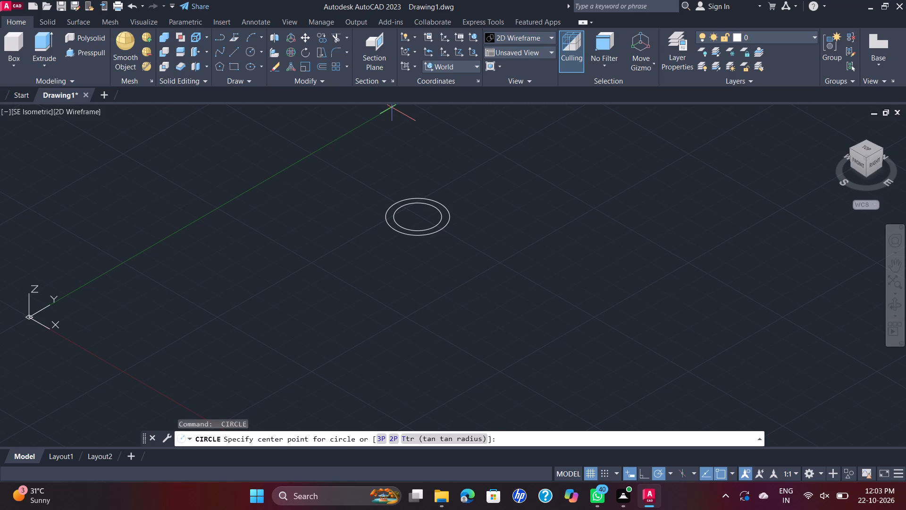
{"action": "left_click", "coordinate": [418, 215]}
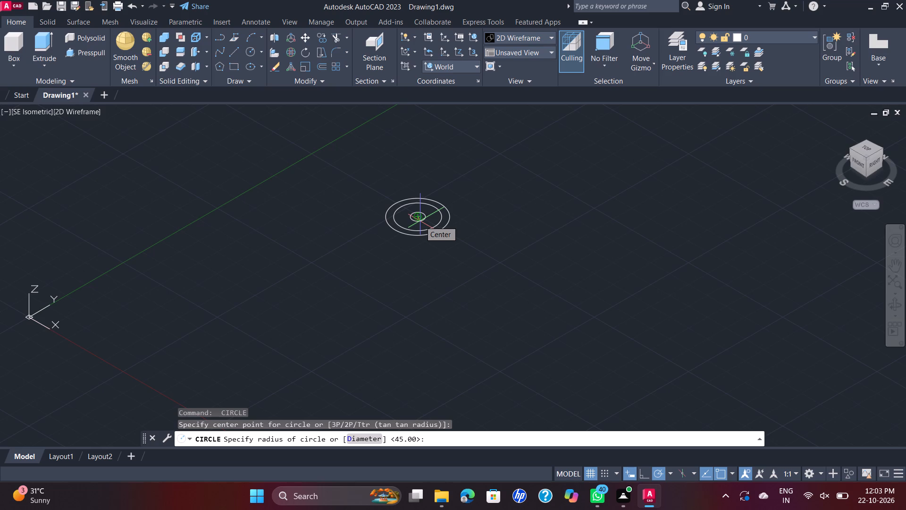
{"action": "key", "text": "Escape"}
Switch the viewport to the Top view.
{"action": "left_click", "coordinate": [40, 114]}
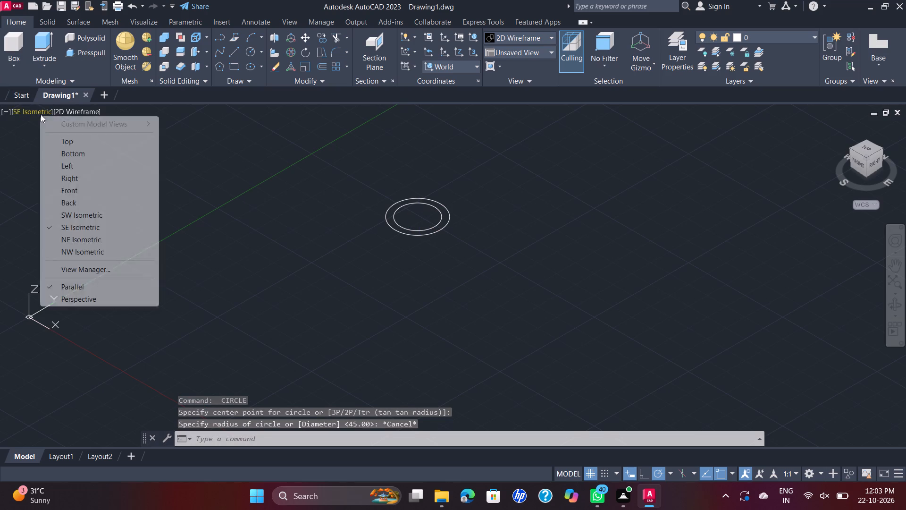
{"action": "left_click", "coordinate": [78, 142]}
{"action": "scroll", "coordinate": [457, 218], "scroll_direction": "down", "scroll_amount": 2}
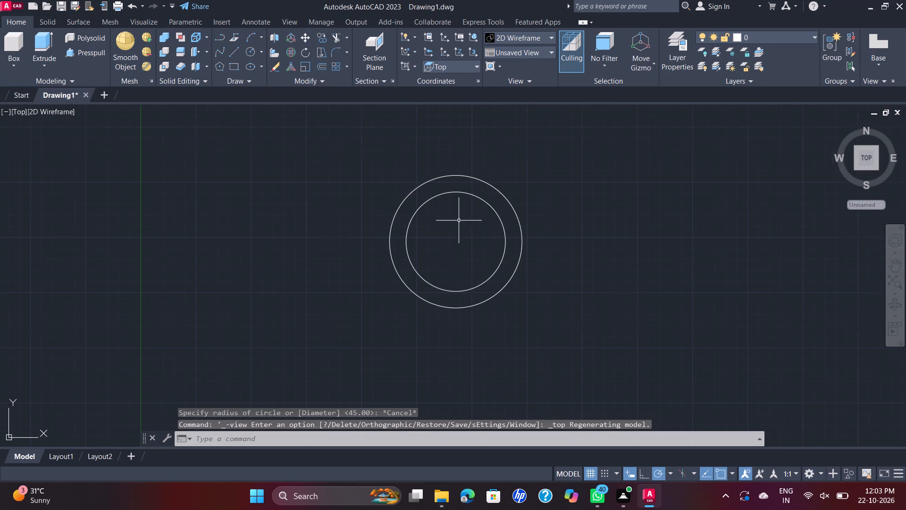
{"action": "middle_click_drag", "start_coordinate": [467, 229], "coordinate": [370, 226]}
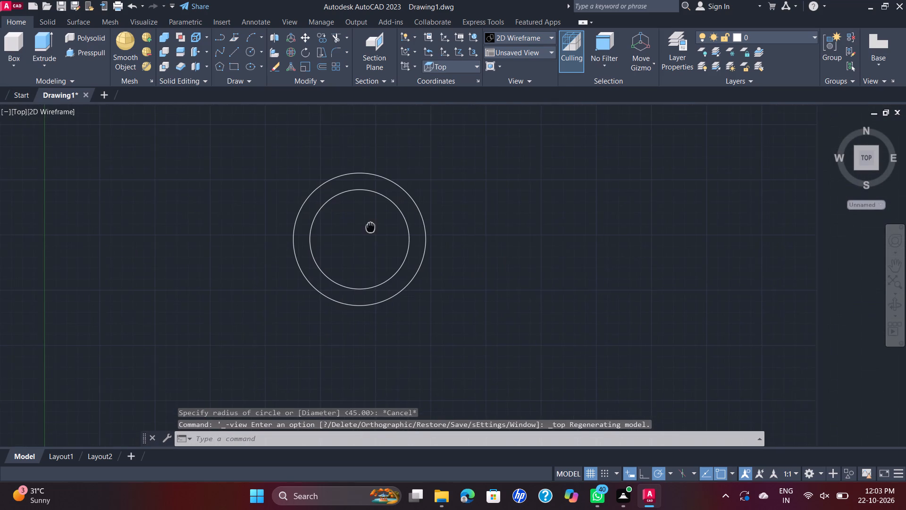
{"action": "middle_click_drag", "start_coordinate": [370, 226], "coordinate": [368, 227]}
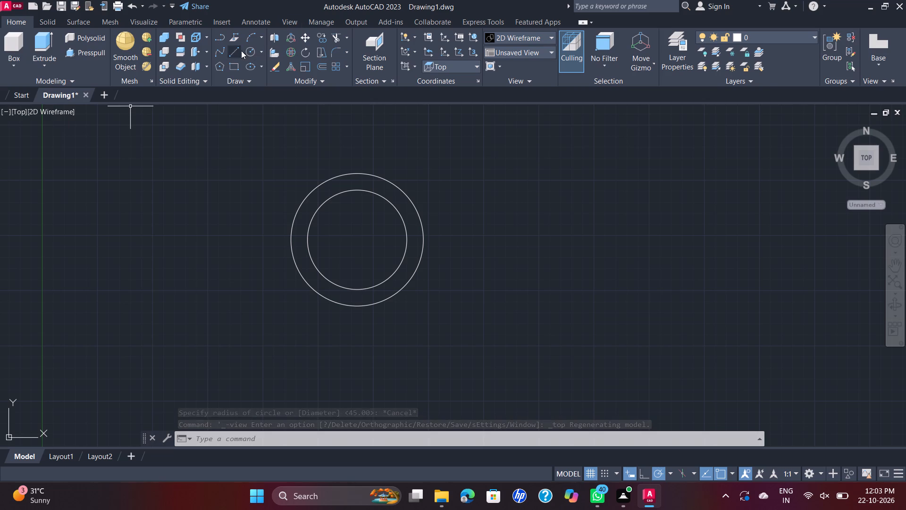
Draw a third circle with a diameter of 66 mm at the common centre of the two existing circles.
{"action": "left_click", "coordinate": [250, 52]}
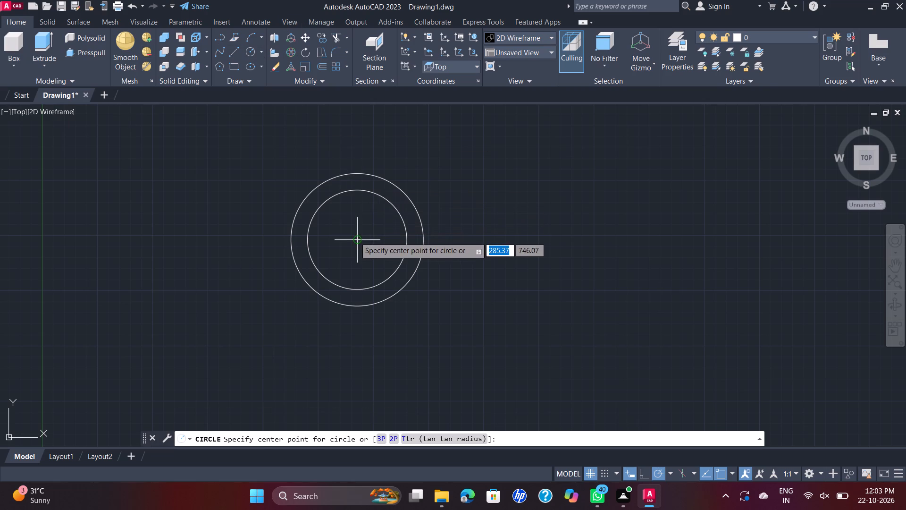
{"action": "left_click", "coordinate": [355, 237]}
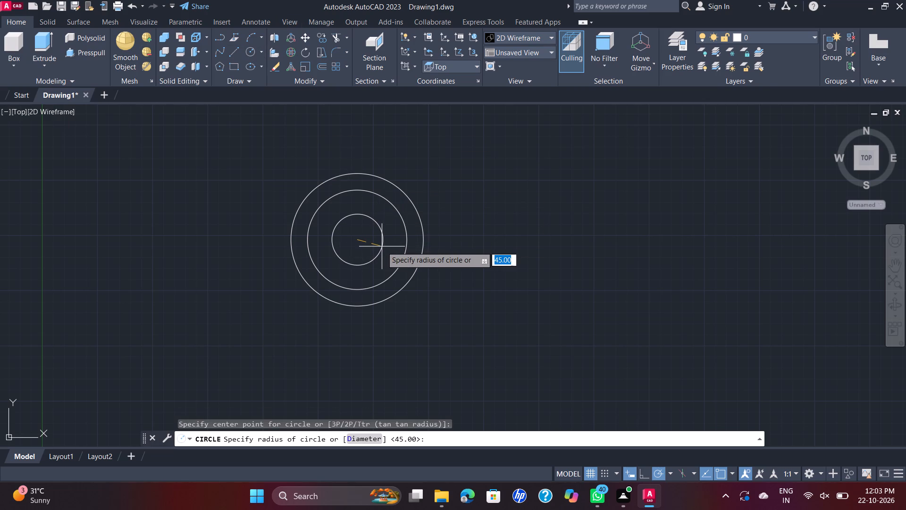
{"action": "key", "text": "d"}
{"action": "key", "text": "Return"}
{"action": "type", "text": "66"}
{"action": "key", "text": "Return"}
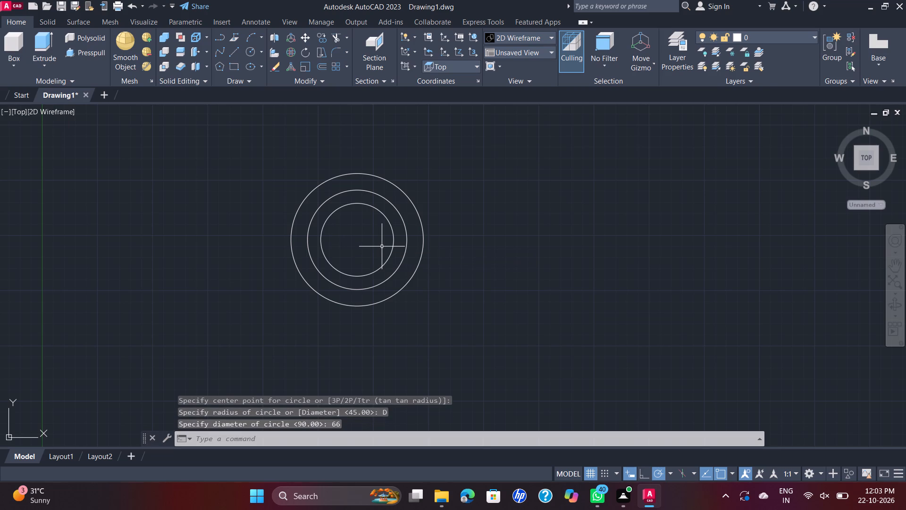
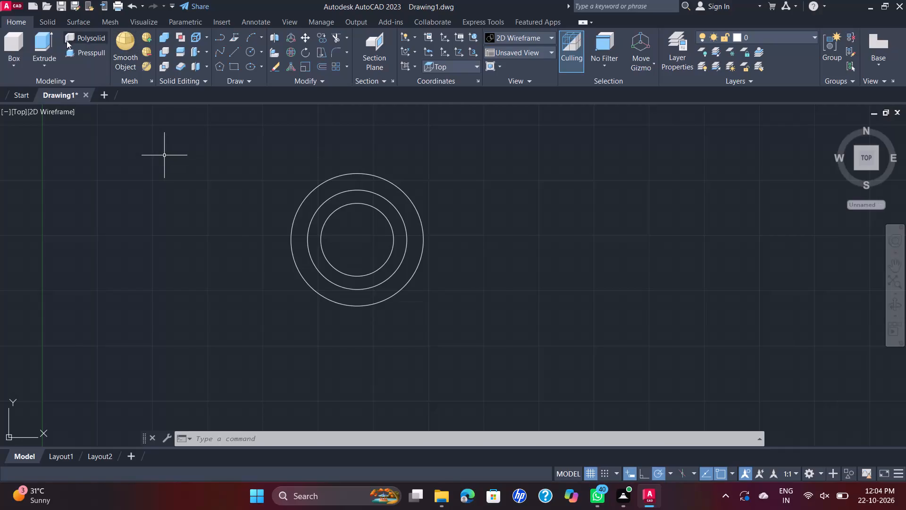
Draw a 15 mm diameter circle centred on the top quadrant of the 90 mm circle.
{"action": "left_click", "coordinate": [252, 51]}
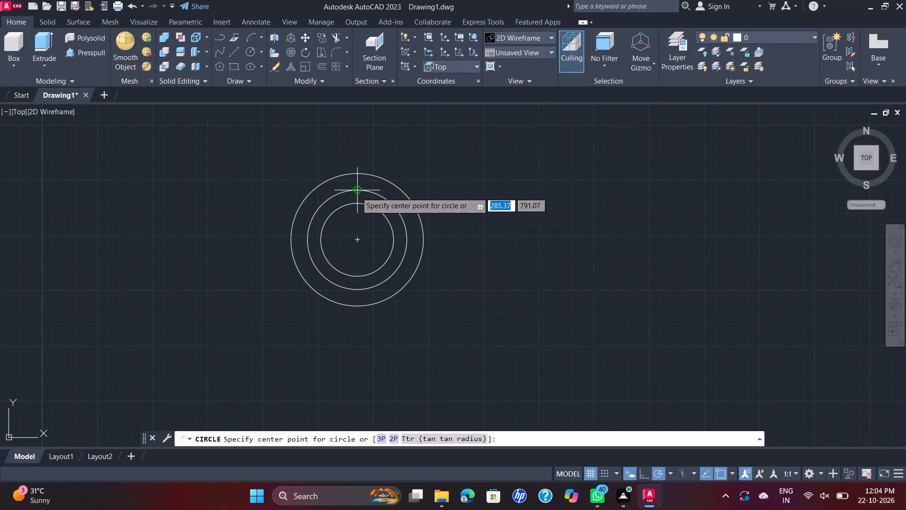
{"action": "left_click", "coordinate": [357, 192]}
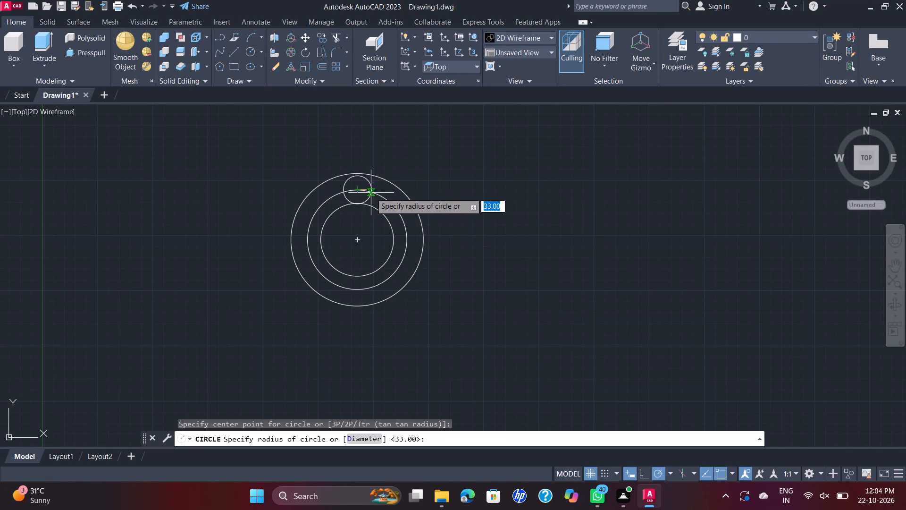
{"action": "key", "text": "d"}
{"action": "key", "text": "Return"}
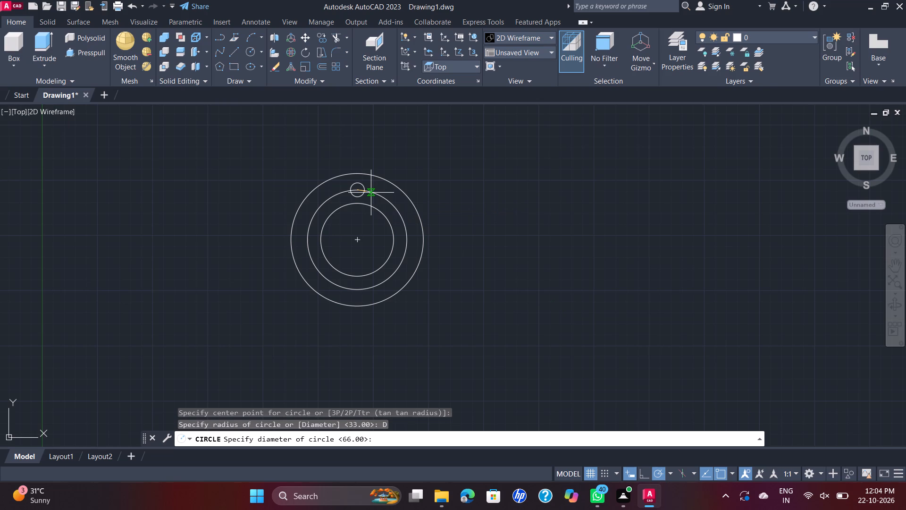
{"action": "type", "text": "15"}
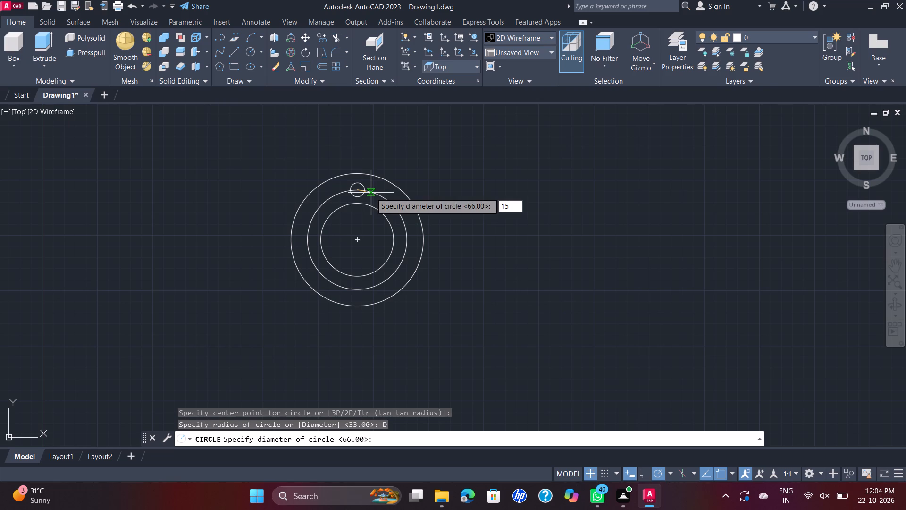
{"action": "key", "text": "Return"}
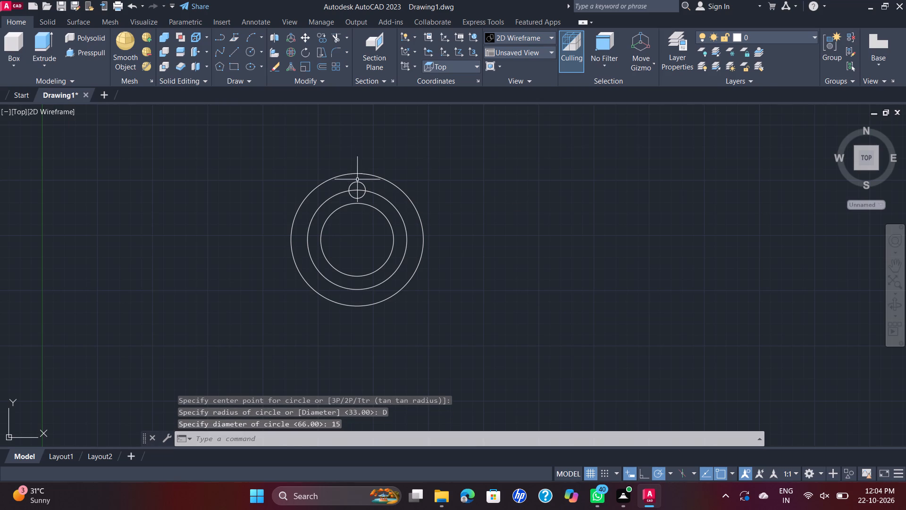
Create a polar array of the 15 mm circle with 4 items over 360° around the common centre of the concentric circles.
{"action": "left_click", "coordinate": [366, 185]}
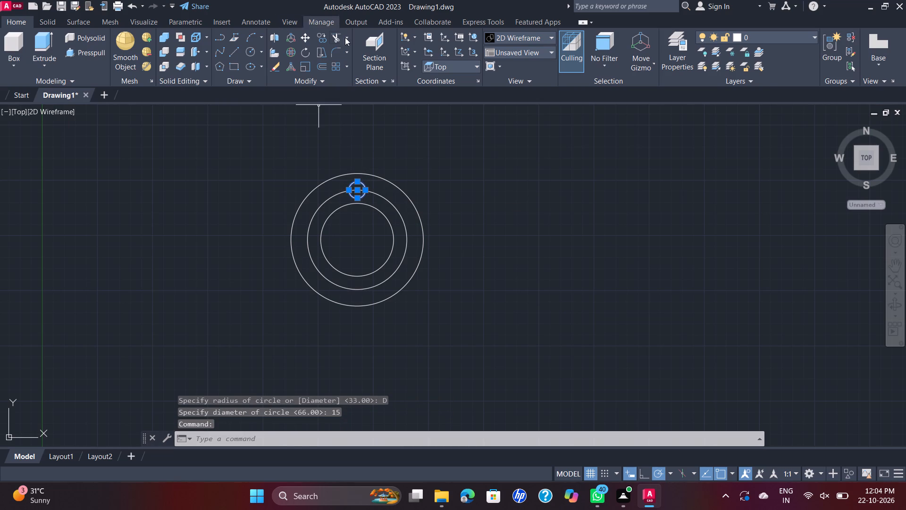
{"action": "left_click", "coordinate": [348, 68]}
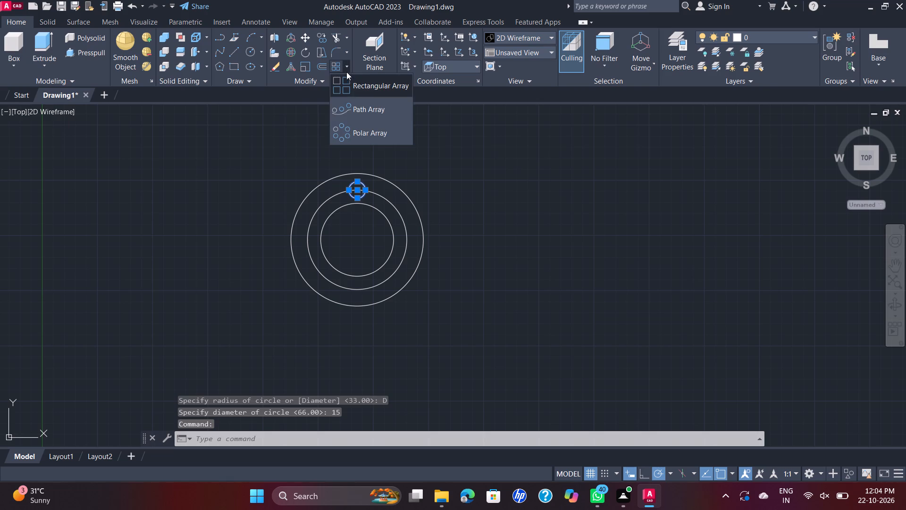
{"action": "left_click", "coordinate": [372, 134]}
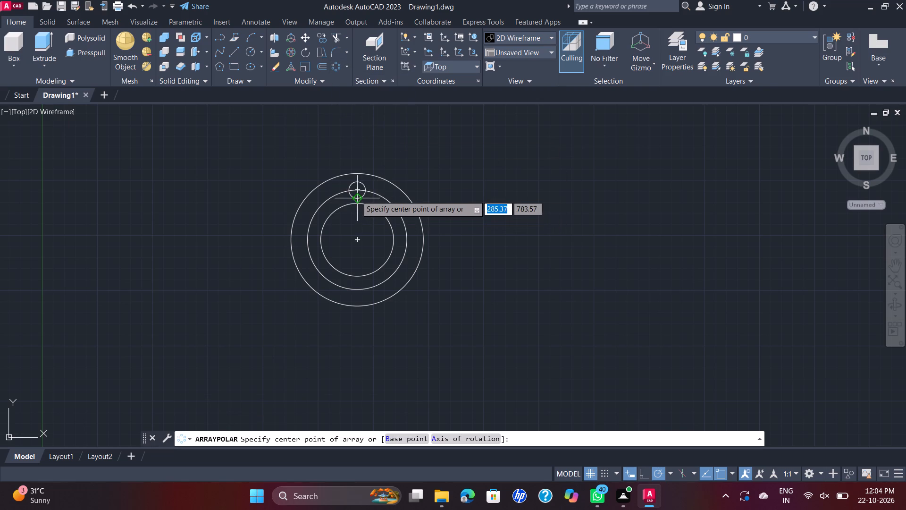
{"action": "left_click", "coordinate": [356, 241]}
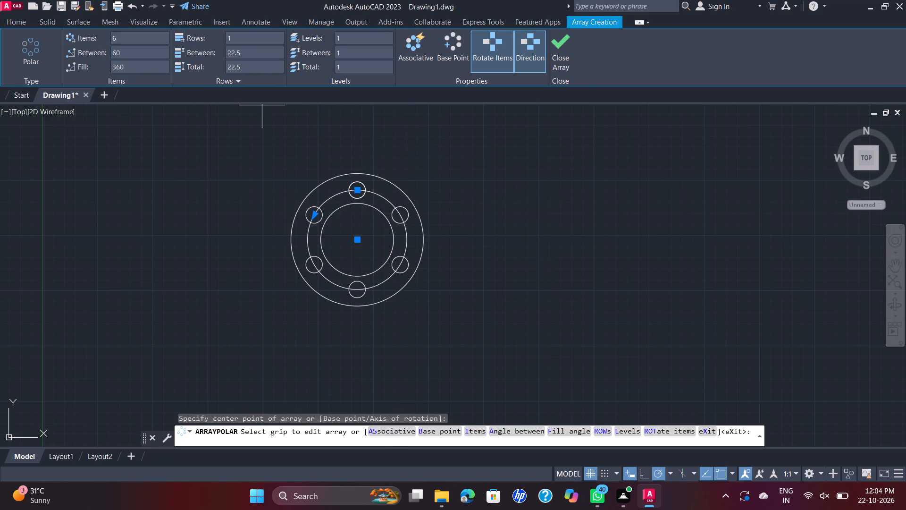
{"action": "left_click", "coordinate": [132, 34]}
{"action": "key", "text": "4"}
{"action": "key", "text": "Return"}
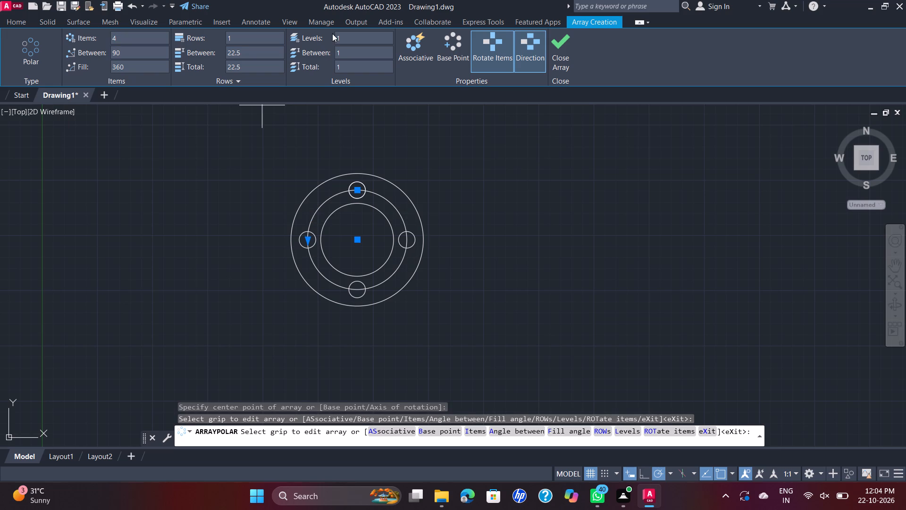
{"action": "key", "text": "Escape"}
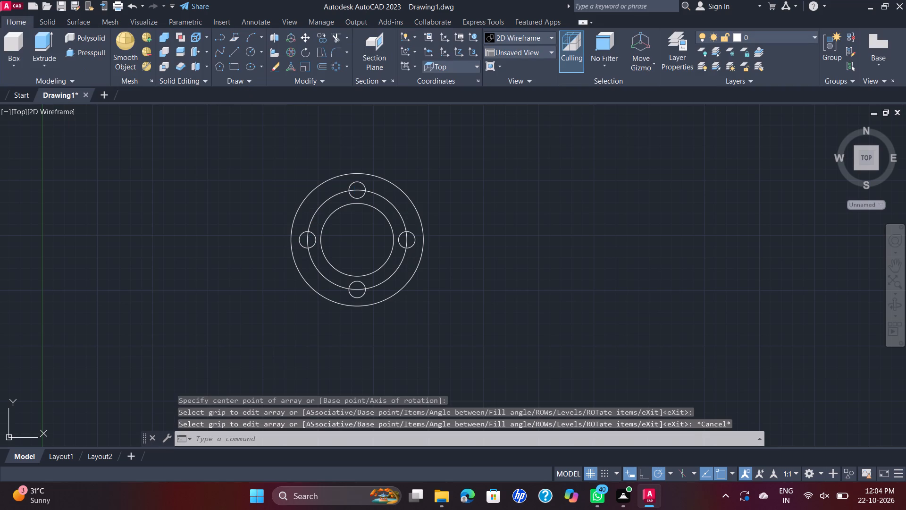
Delete the 90 mm construction circle that passes through the small hole circles.
{"action": "left_click", "coordinate": [318, 207]}
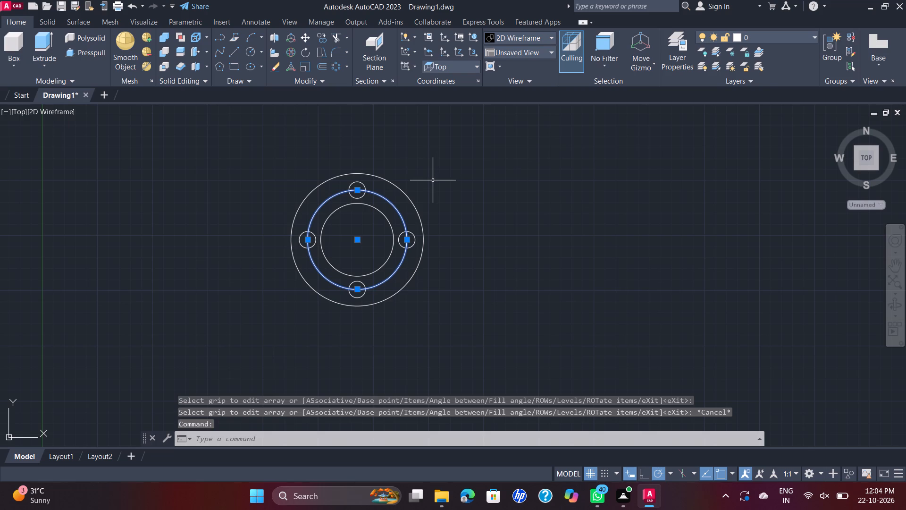
{"action": "key", "text": "Delete"}
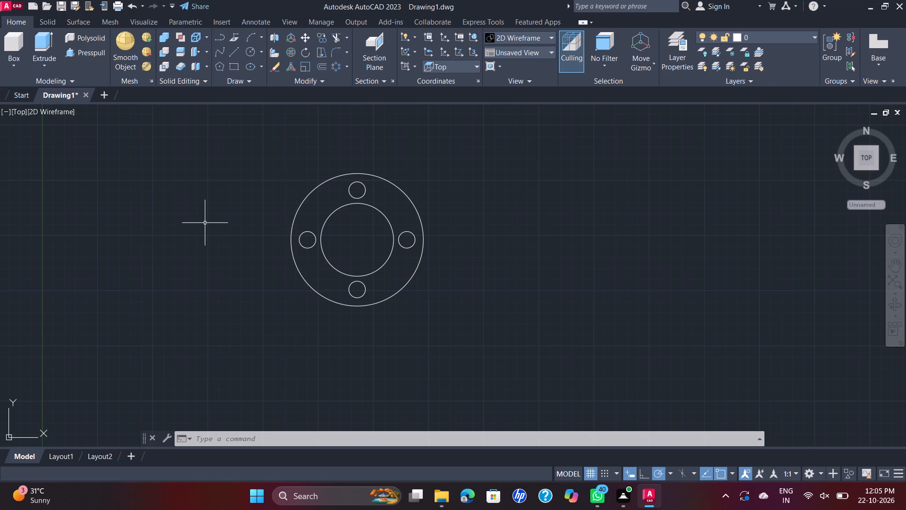
Switch the viewport to the SE Isometric view.
{"action": "left_click", "coordinate": [19, 112]}
{"action": "left_click", "coordinate": [75, 229]}
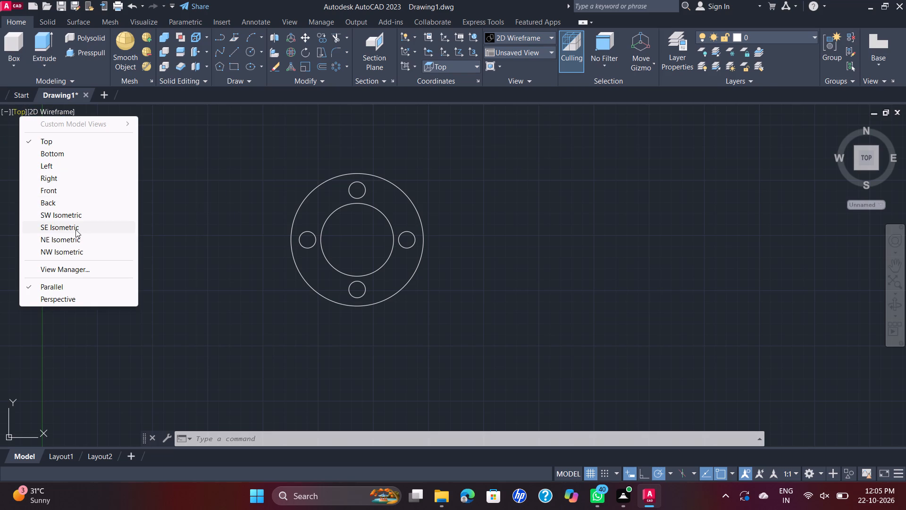
{"action": "scroll", "coordinate": [437, 181], "scroll_direction": "down", "scroll_amount": 2}
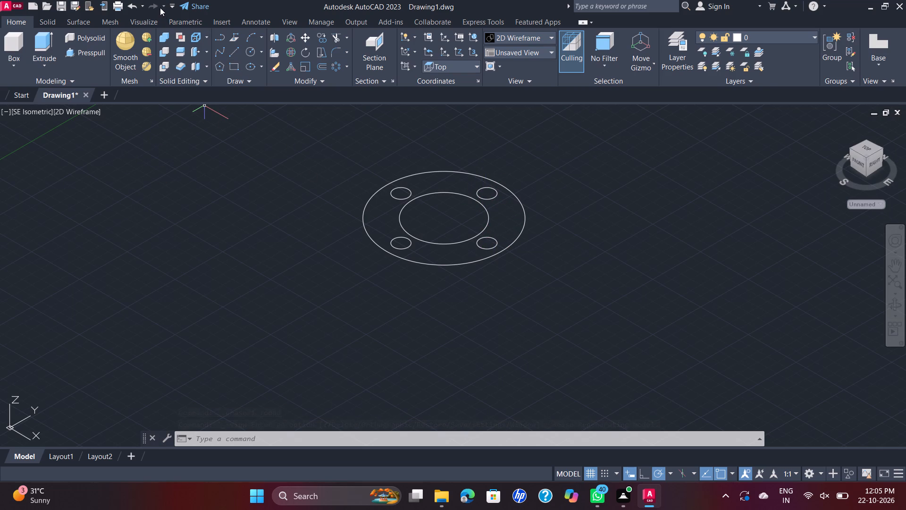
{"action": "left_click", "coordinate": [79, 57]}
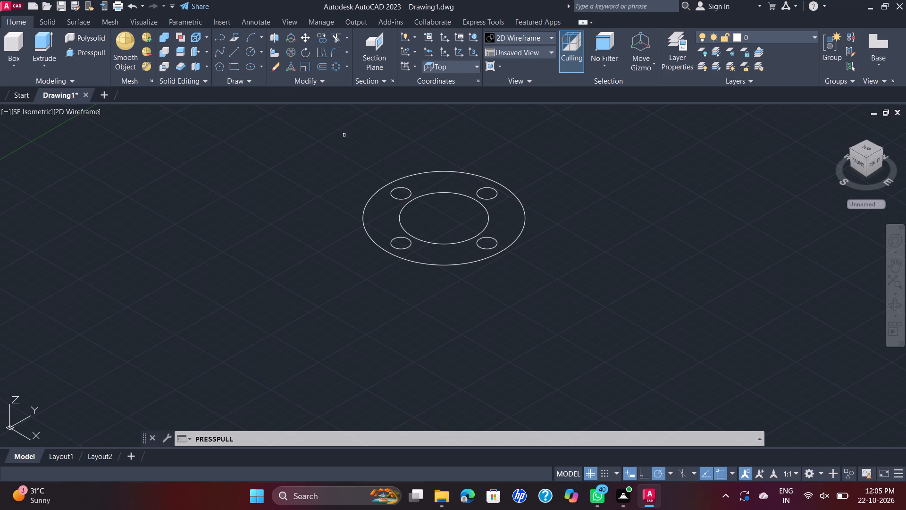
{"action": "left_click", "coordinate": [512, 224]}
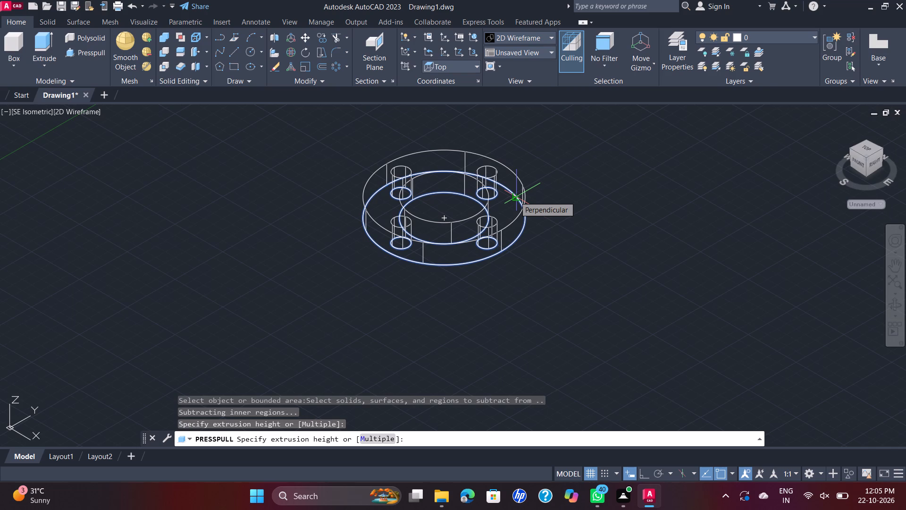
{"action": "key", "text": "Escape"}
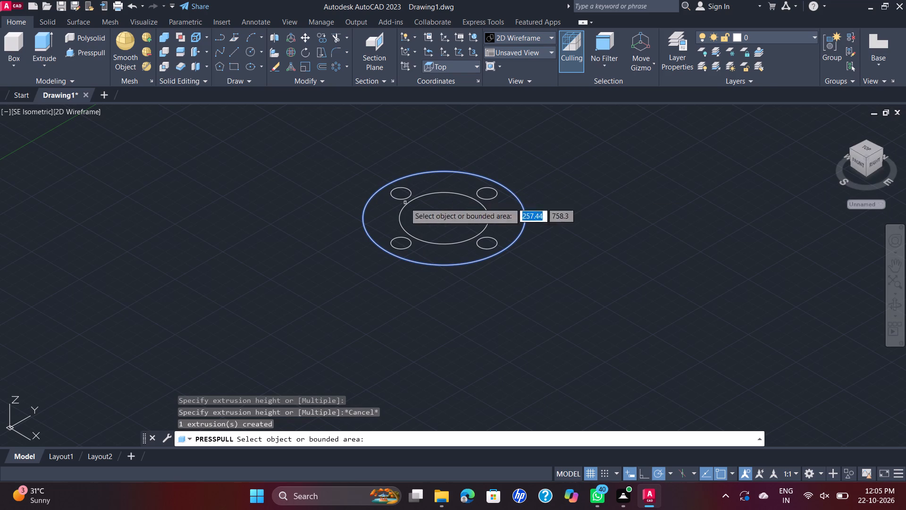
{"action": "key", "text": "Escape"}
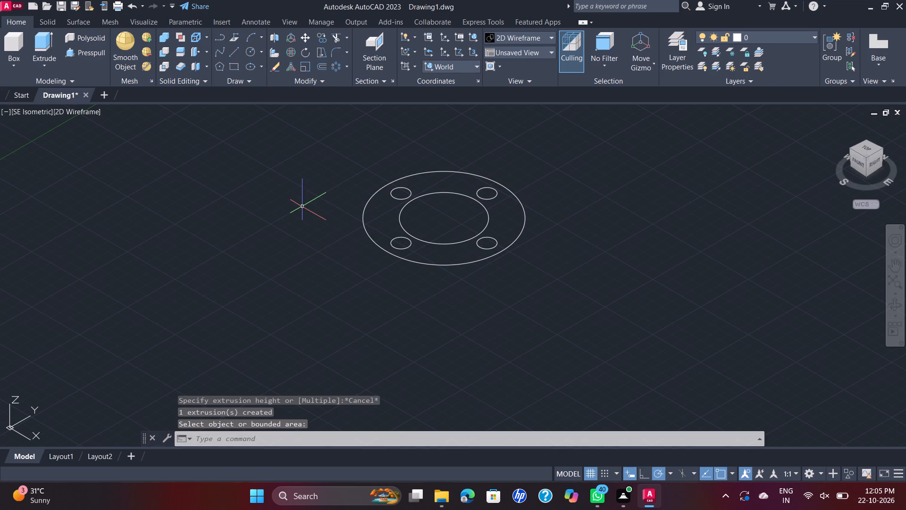
Beside the flange profile, draw a 225 mm line along the Y direction and a connected 225 mm line straight up along Z.
{"action": "middle_click_drag", "start_coordinate": [302, 206], "coordinate": [422, 216]}
{"action": "scroll", "coordinate": [307, 205], "scroll_direction": "down", "scroll_amount": 1}
{"action": "scroll", "coordinate": [425, 214], "scroll_direction": "down", "scroll_amount": 1}
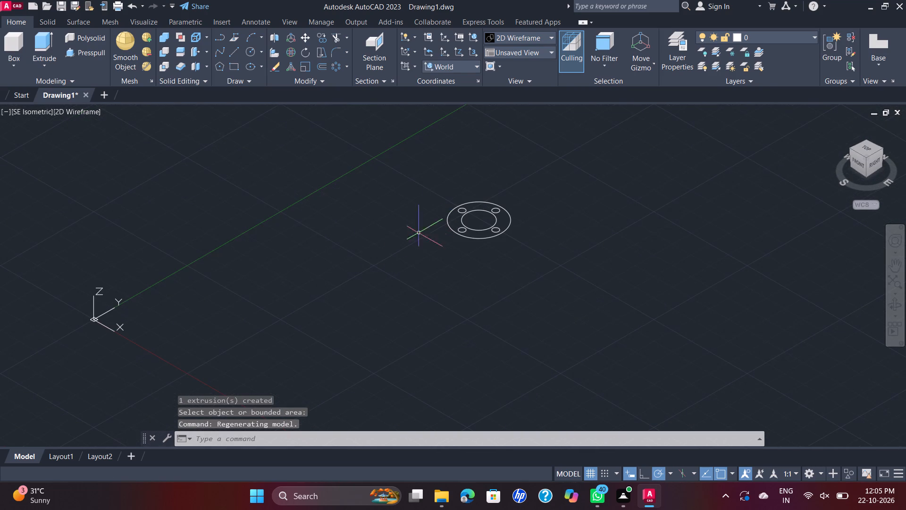
{"action": "scroll", "coordinate": [330, 225], "scroll_direction": "up", "scroll_amount": 1}
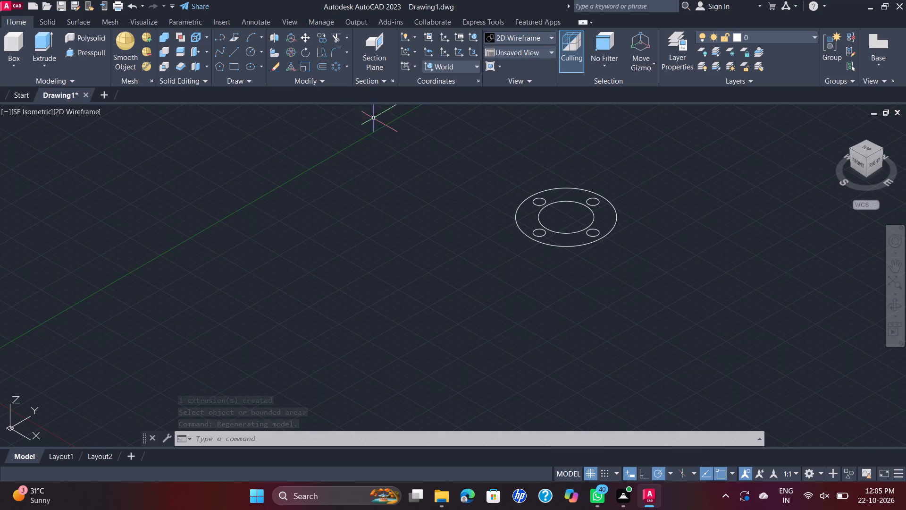
{"action": "left_click", "coordinate": [228, 55]}
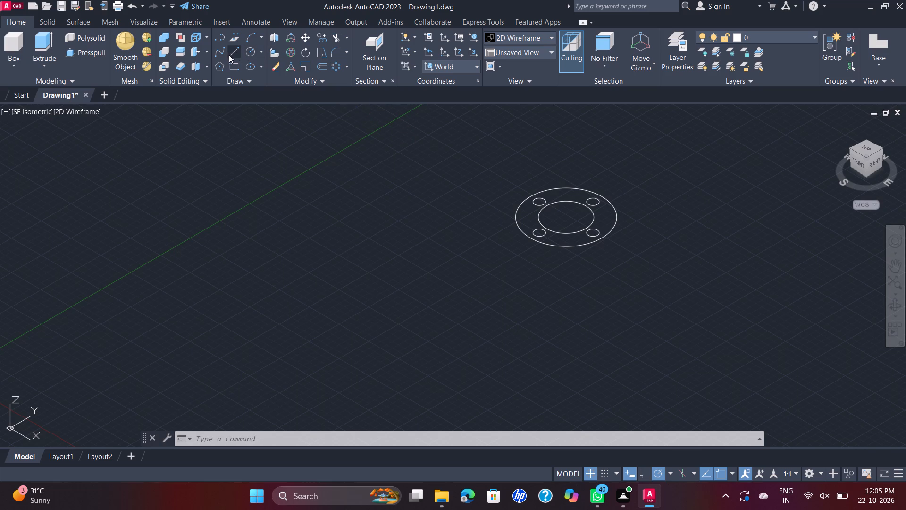
{"action": "scroll", "coordinate": [358, 225], "scroll_direction": "down", "scroll_amount": 2}
{"action": "left_click", "coordinate": [317, 292]}
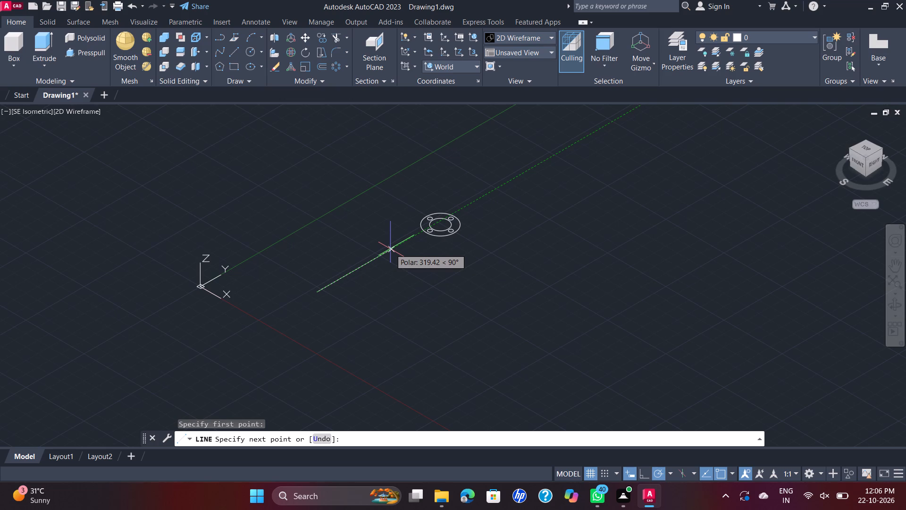
{"action": "type", "text": "225"}
{"action": "key", "text": "Return"}
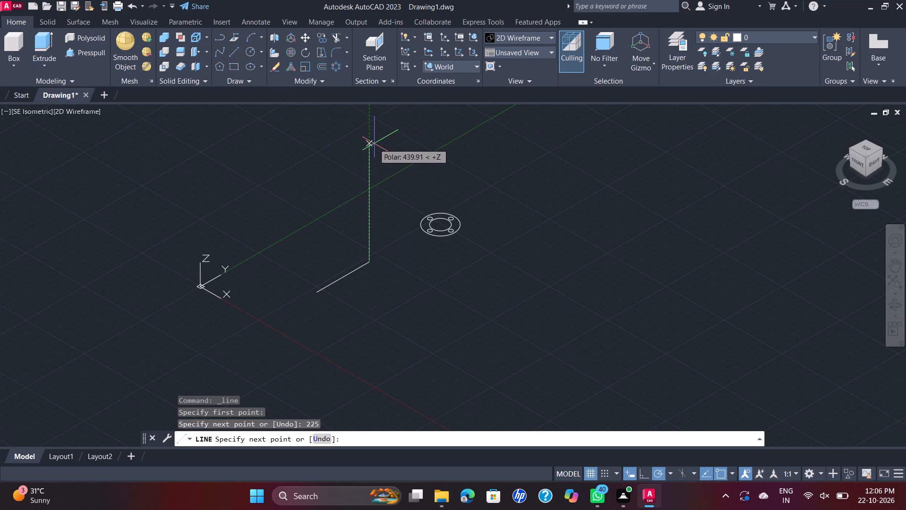
{"action": "type", "text": "225"}
{"action": "key", "text": "Return"}
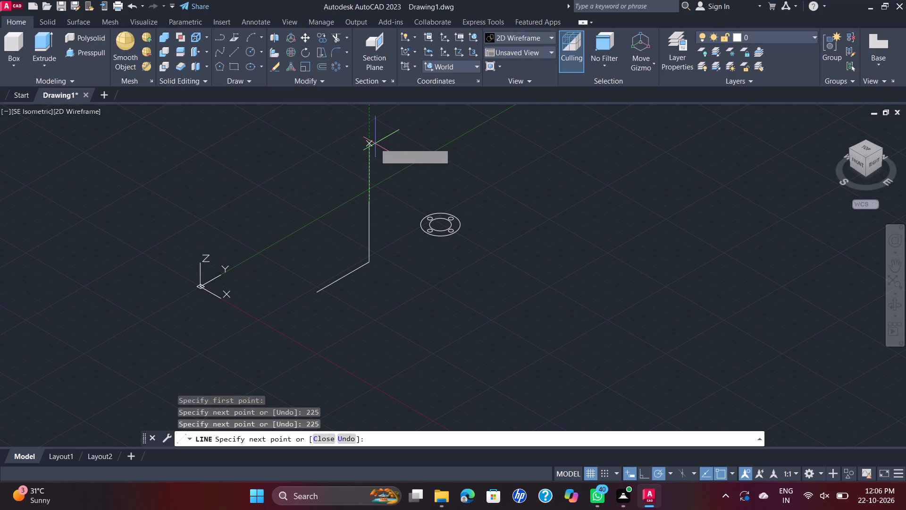
{"action": "key", "text": "Escape"}
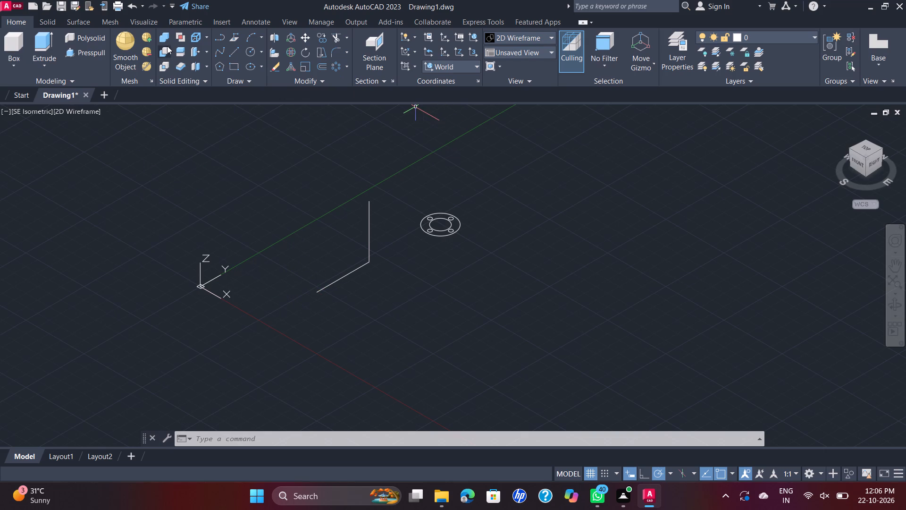
Fillet the corner between the horizontal and vertical 225 mm lines with a radius of 80 mm.
{"action": "left_click", "coordinate": [337, 51]}
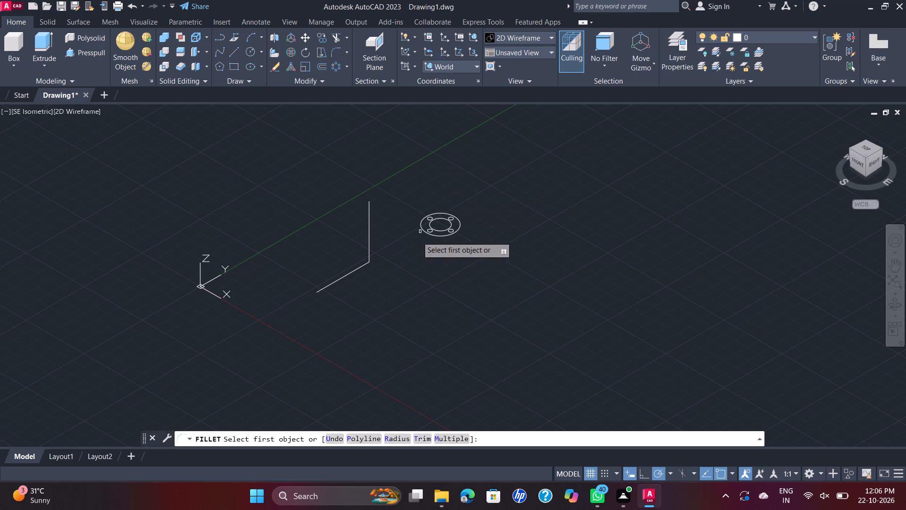
{"action": "left_click", "coordinate": [361, 267]}
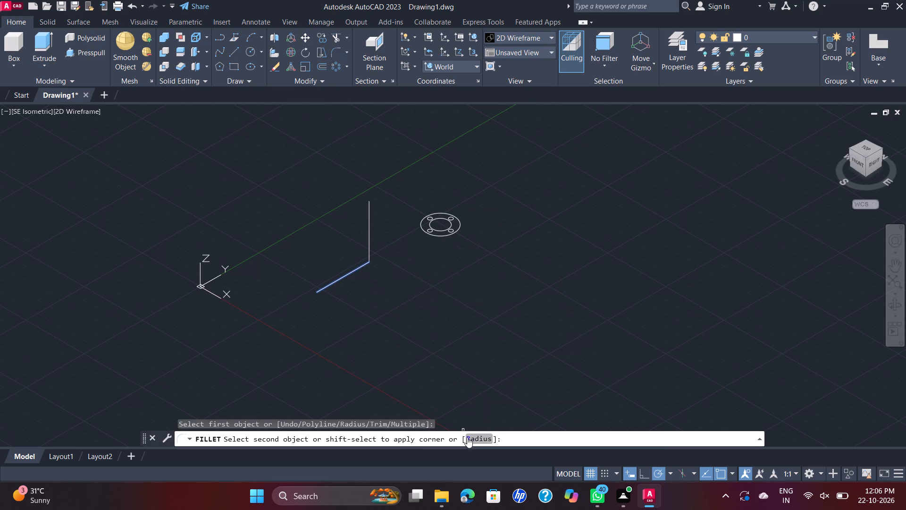
{"action": "left_click", "coordinate": [473, 436]}
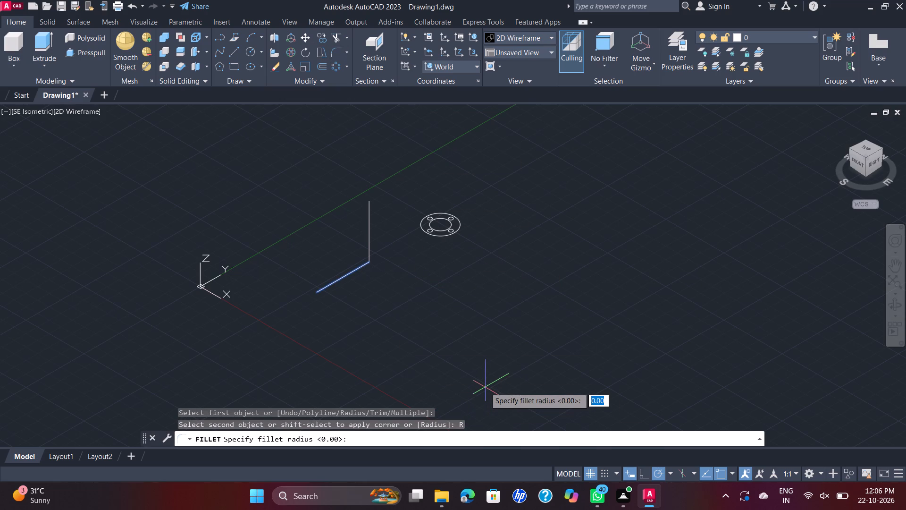
{"action": "type", "text": "80"}
{"action": "key", "text": "Return"}
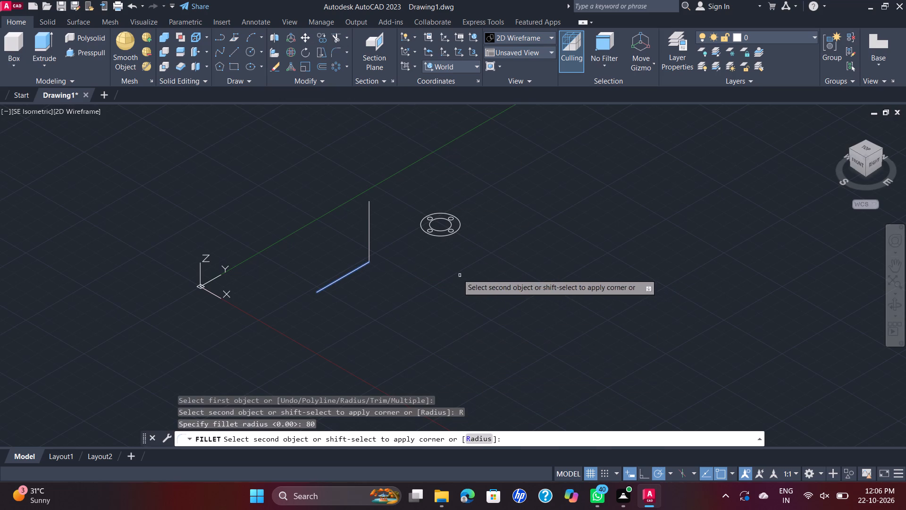
{"action": "left_click", "coordinate": [370, 237]}
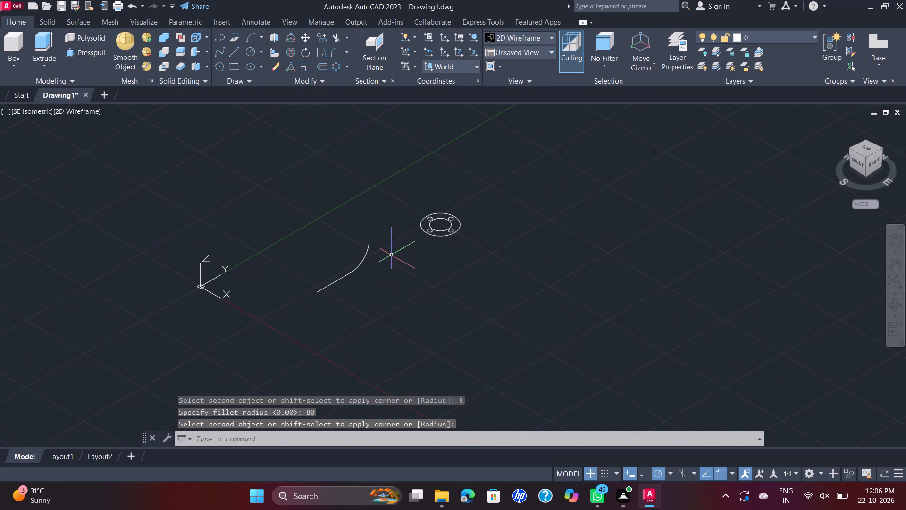
{"action": "key", "text": "Escape"}
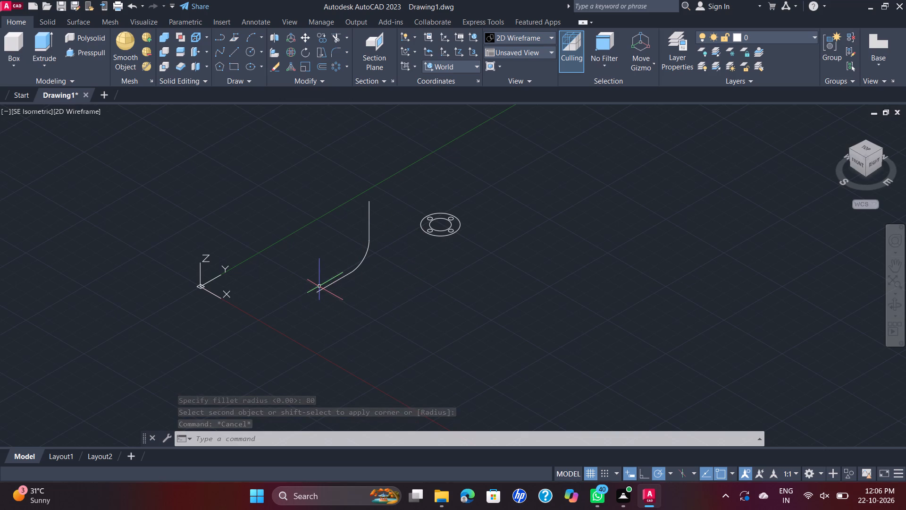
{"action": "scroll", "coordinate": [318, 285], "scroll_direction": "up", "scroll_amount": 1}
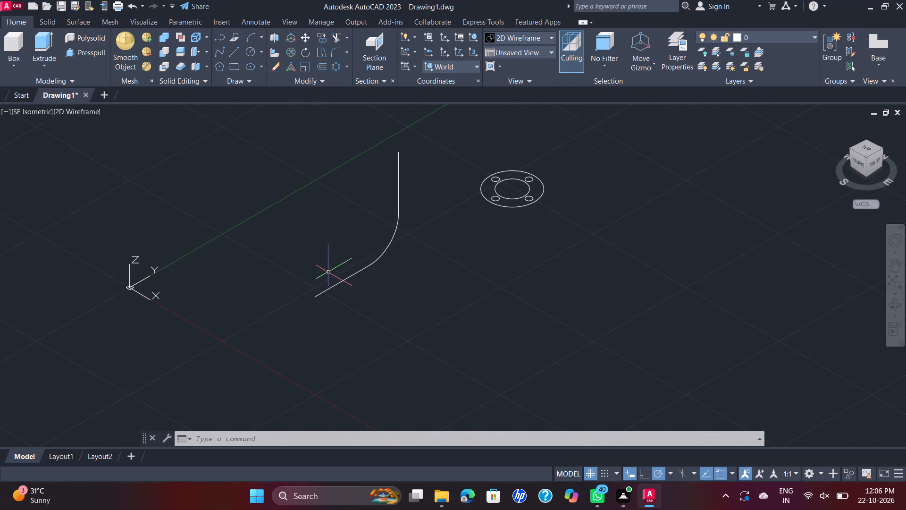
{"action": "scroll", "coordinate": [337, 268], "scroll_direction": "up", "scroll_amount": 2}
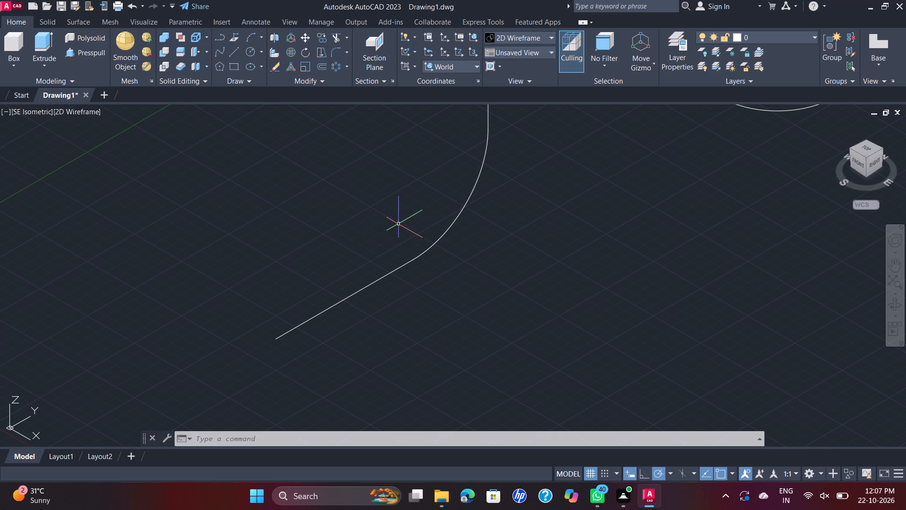
Draw a 66 mm diameter circle centred on the upper end of the vertical path line.
{"action": "scroll", "coordinate": [440, 263], "scroll_direction": "down", "scroll_amount": 2}
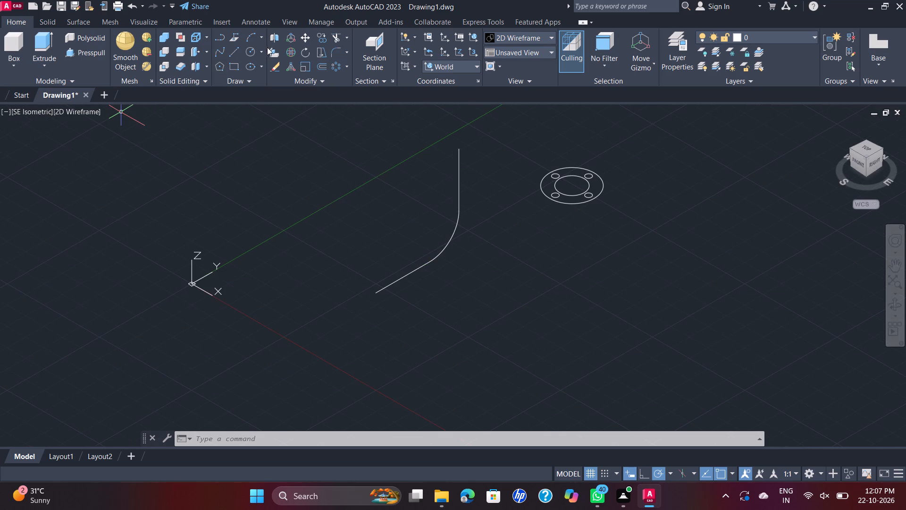
{"action": "left_click", "coordinate": [247, 45]}
{"action": "left_click", "coordinate": [252, 49]}
{"action": "scroll", "coordinate": [419, 152], "scroll_direction": "down", "scroll_amount": 1}
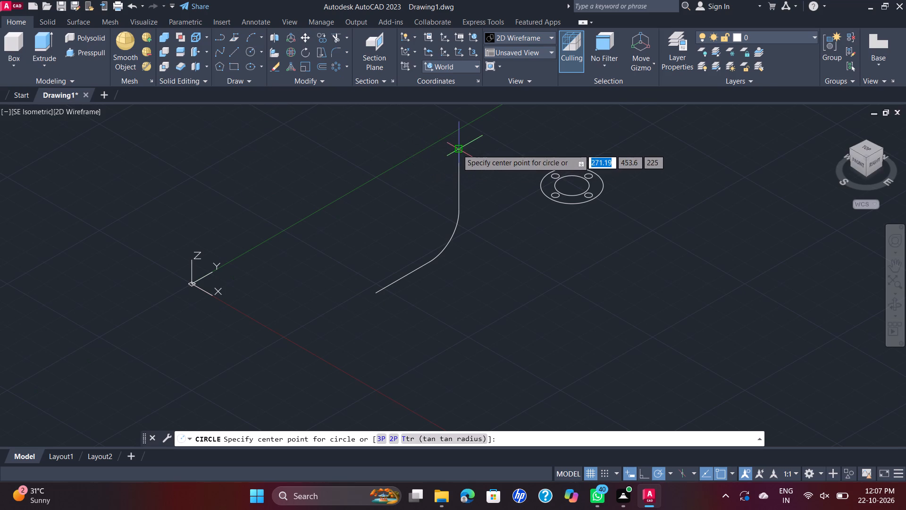
{"action": "left_click", "coordinate": [457, 149]}
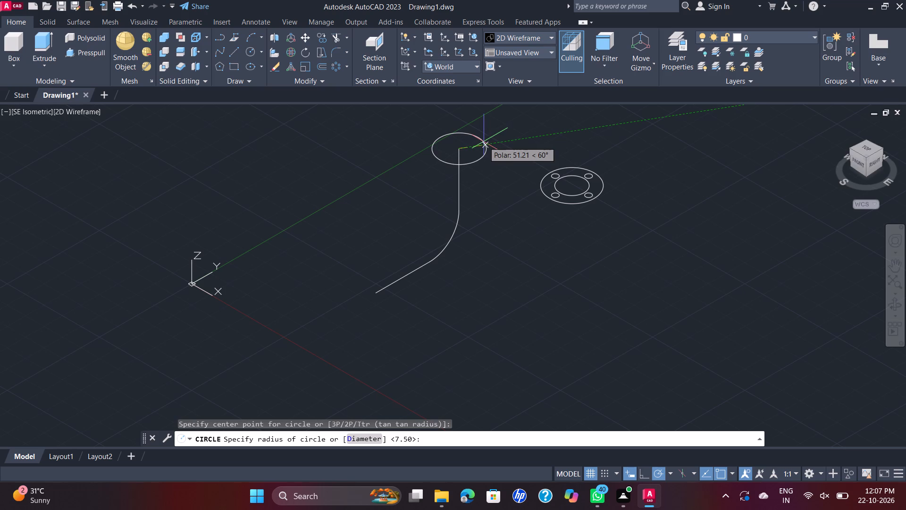
{"action": "key", "text": "d"}
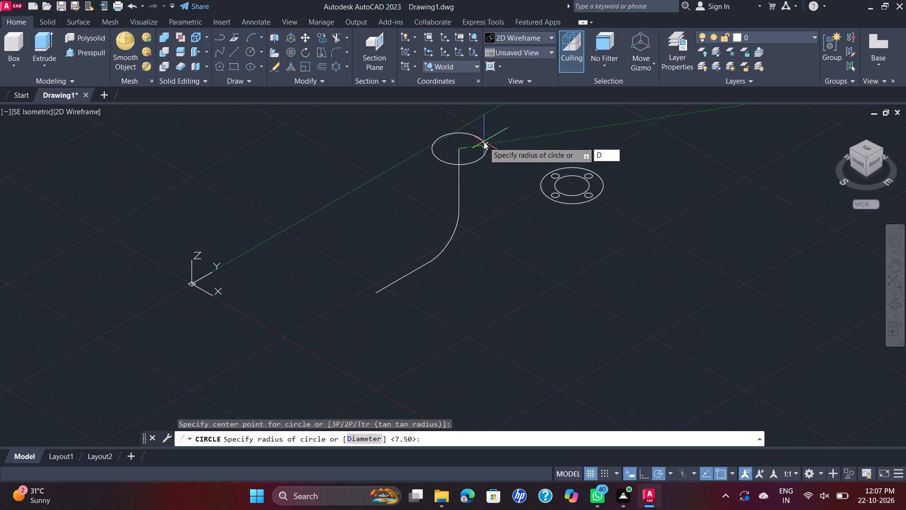
{"action": "key", "text": "Return"}
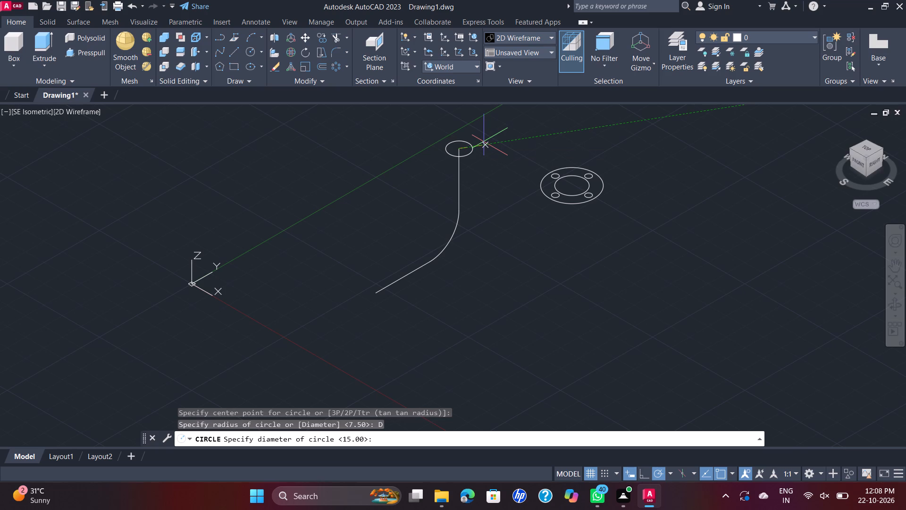
{"action": "type", "text": "66"}
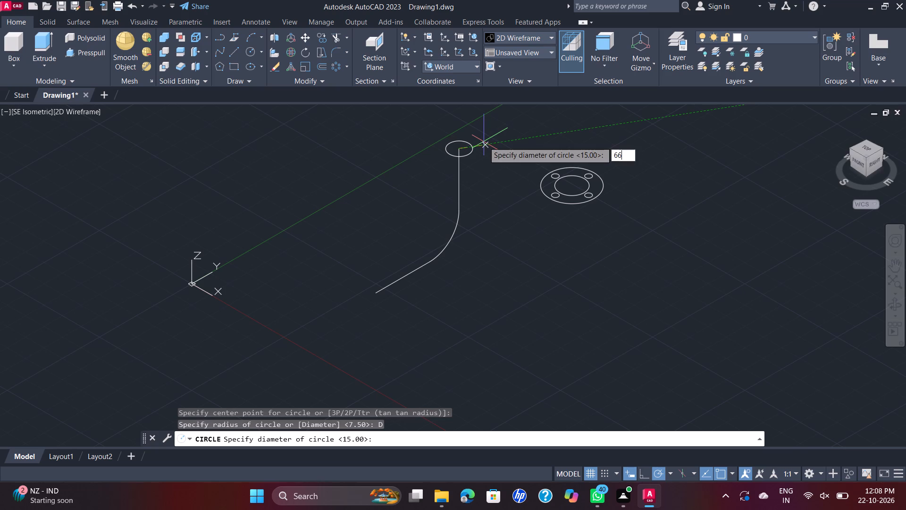
{"action": "key", "text": "Return"}
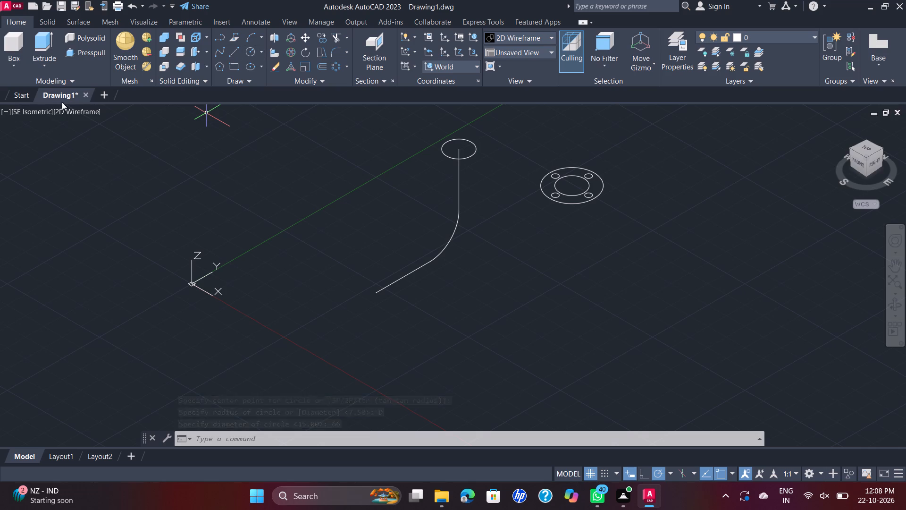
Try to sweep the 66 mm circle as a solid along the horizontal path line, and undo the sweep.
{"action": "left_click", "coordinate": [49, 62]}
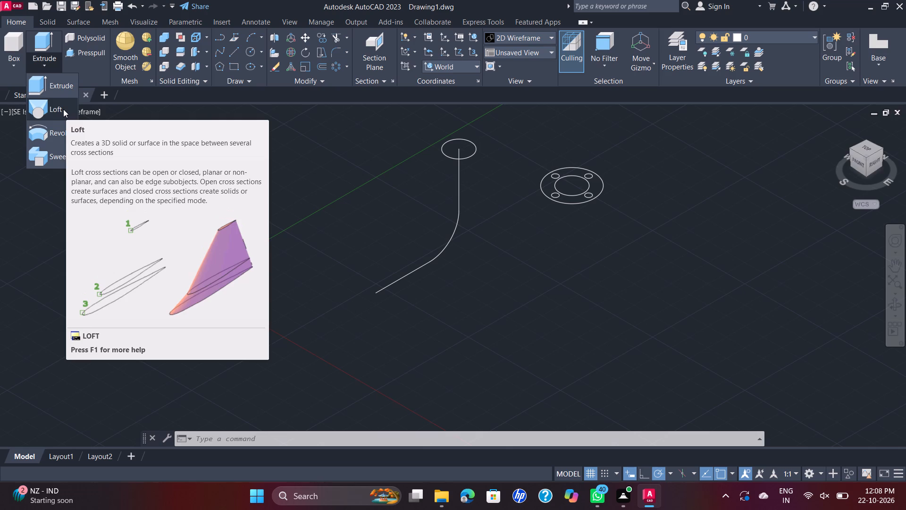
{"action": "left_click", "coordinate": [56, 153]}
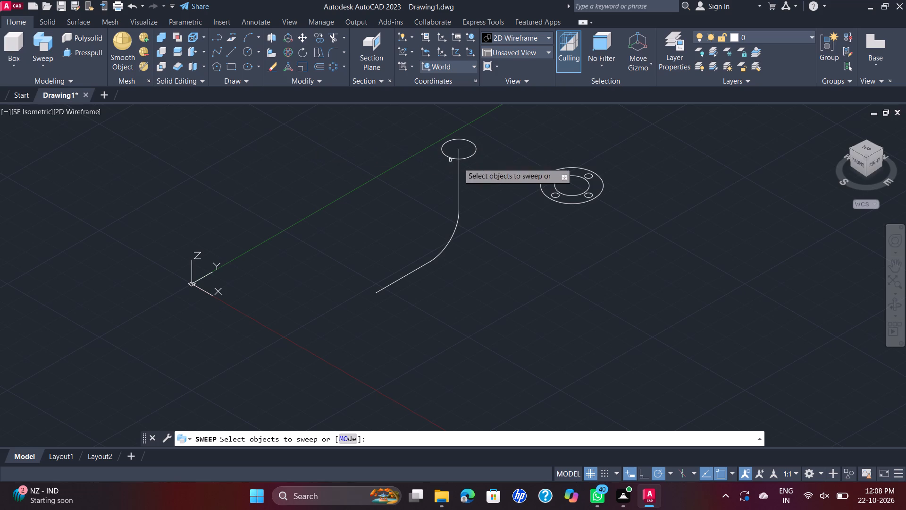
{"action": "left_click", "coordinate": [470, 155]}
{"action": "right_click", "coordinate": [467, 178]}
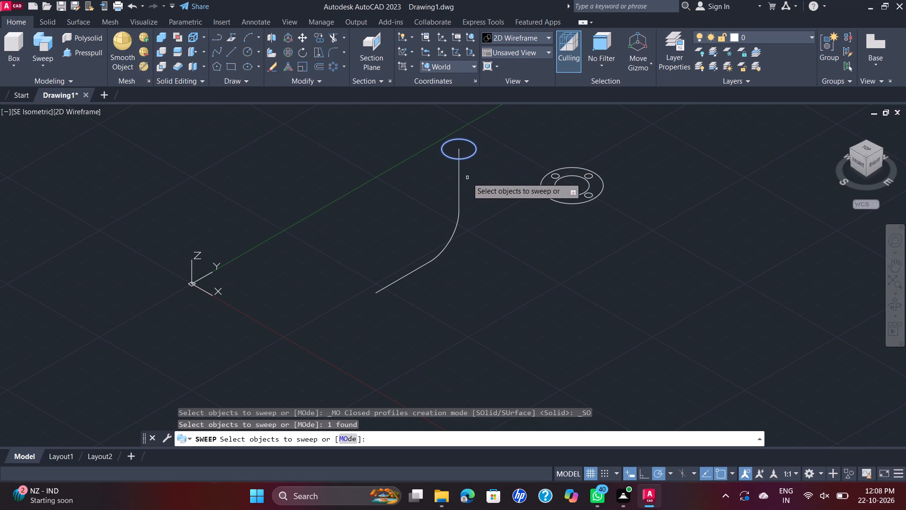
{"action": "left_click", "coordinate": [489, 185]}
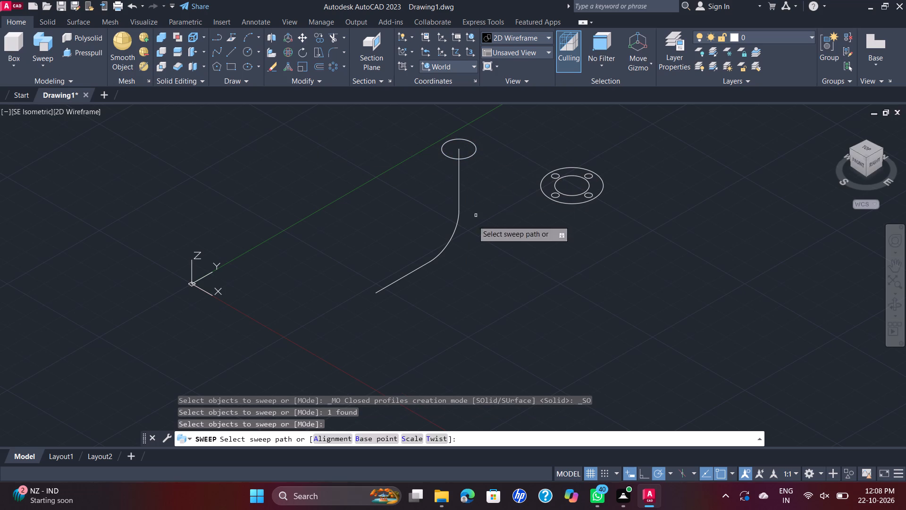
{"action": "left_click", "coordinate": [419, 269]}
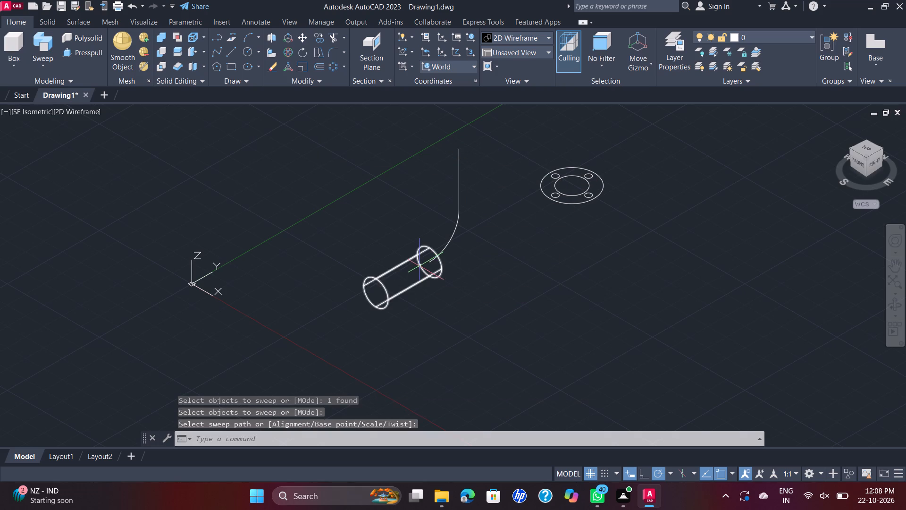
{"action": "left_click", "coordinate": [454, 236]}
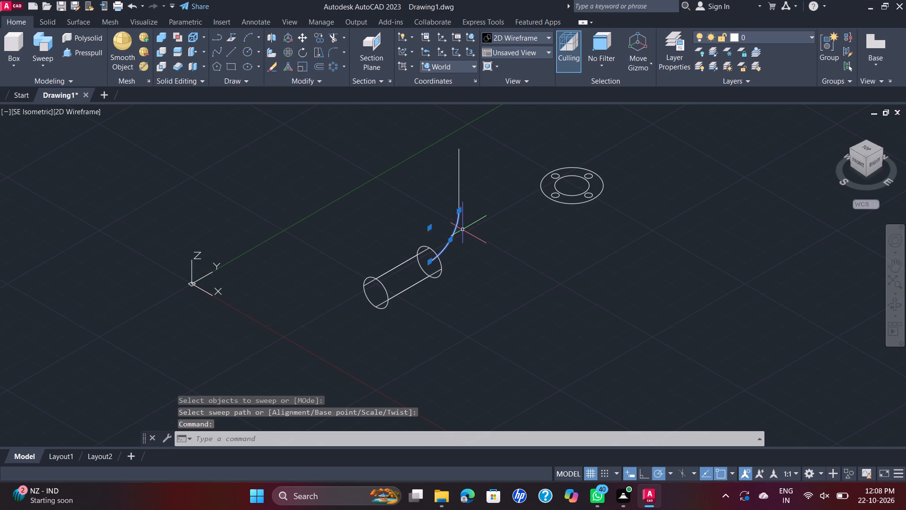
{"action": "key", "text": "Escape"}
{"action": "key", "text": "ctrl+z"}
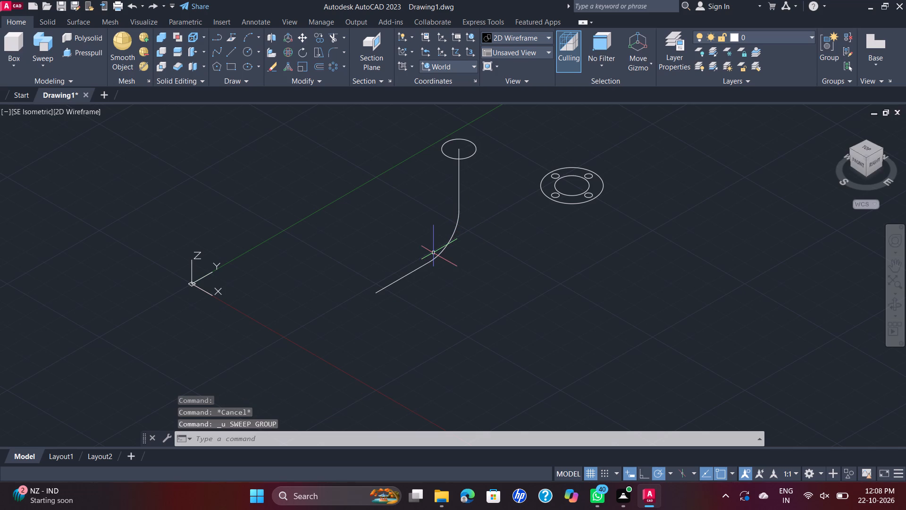
Join the vertical line, fillet arc and horizontal line into one continuous path.
{"action": "middle_click_drag", "start_coordinate": [481, 155], "coordinate": [484, 208]}
{"action": "left_click_drag", "start_coordinate": [505, 140], "coordinate": [495, 155]}
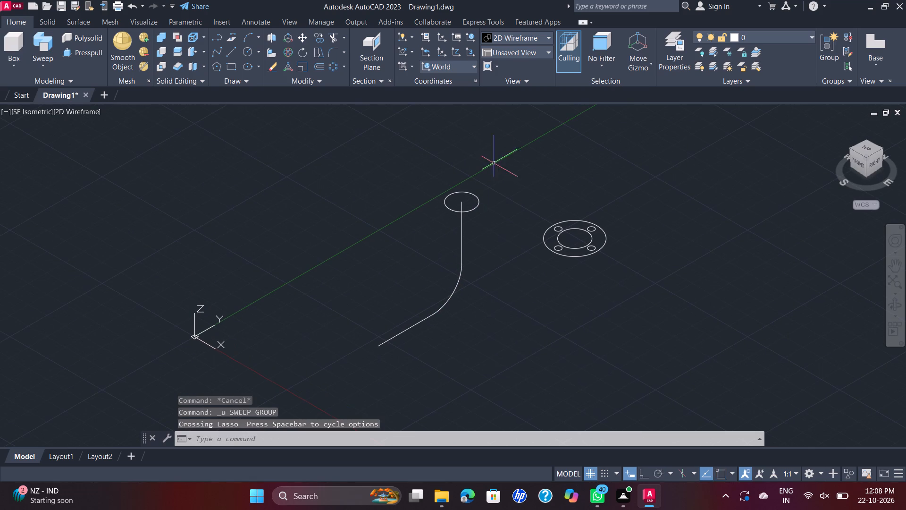
{"action": "left_click", "coordinate": [512, 173]}
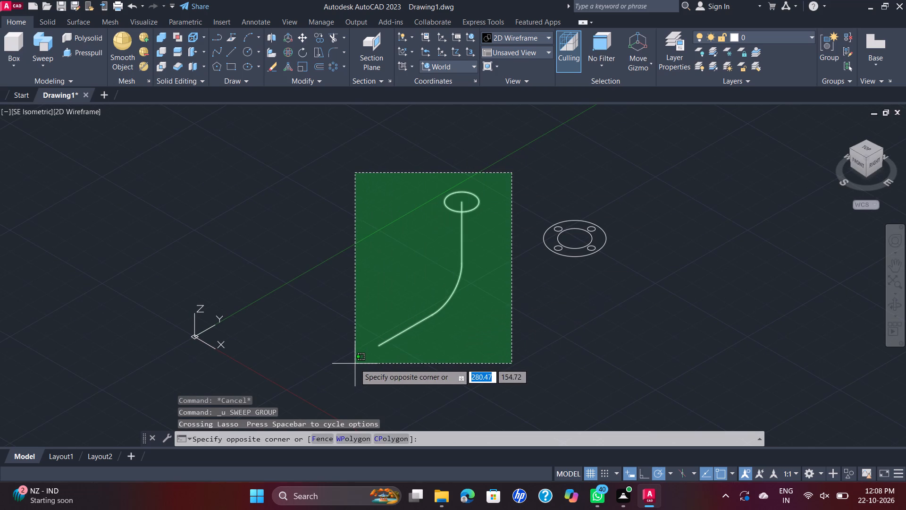
{"action": "left_click", "coordinate": [355, 364]}
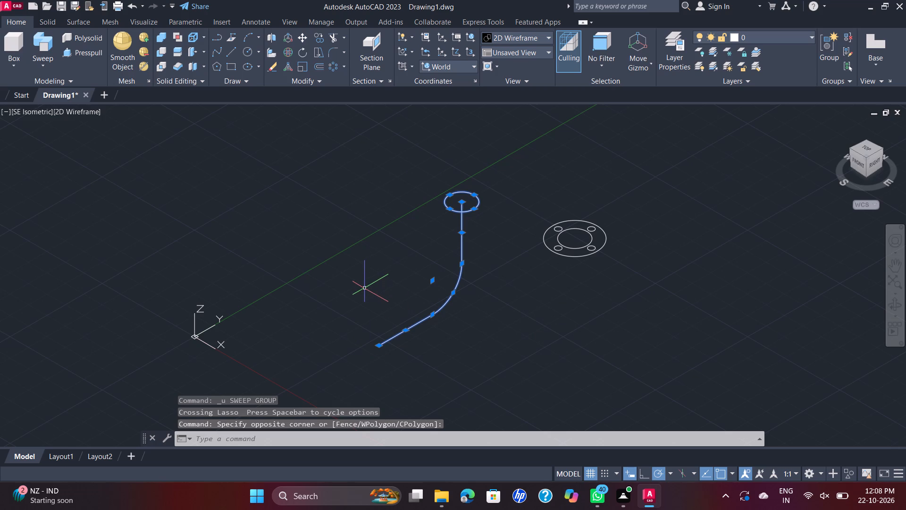
{"action": "key", "text": "j"}
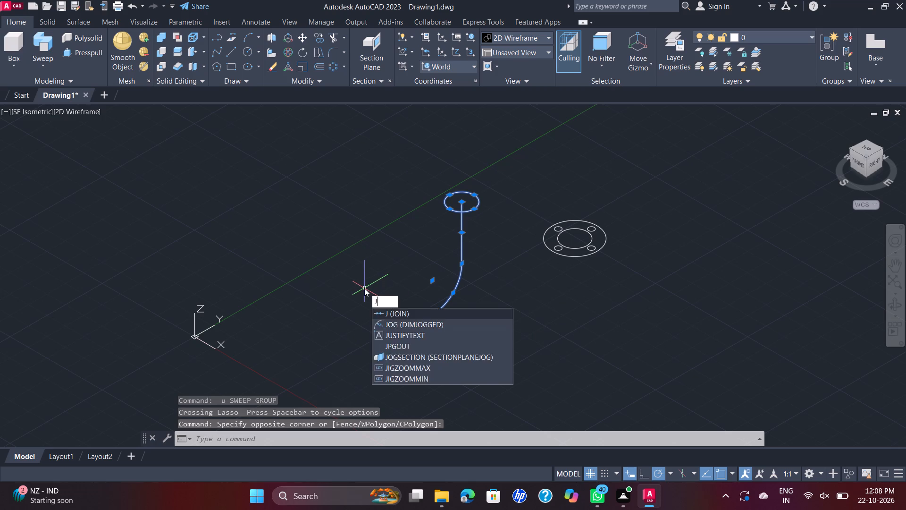
{"action": "key", "text": "Return"}
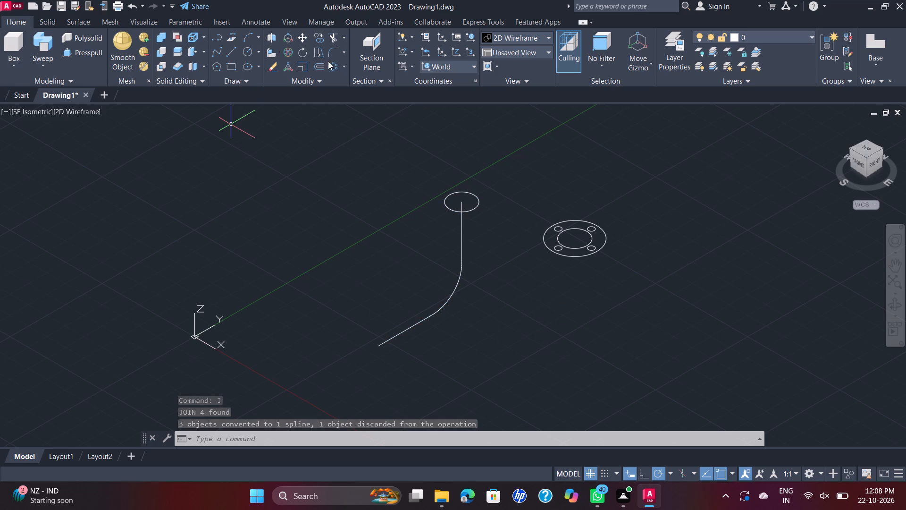
Sweep the 66 mm circle along the joined path to form the solid pipe bend.
{"action": "left_click", "coordinate": [40, 53]}
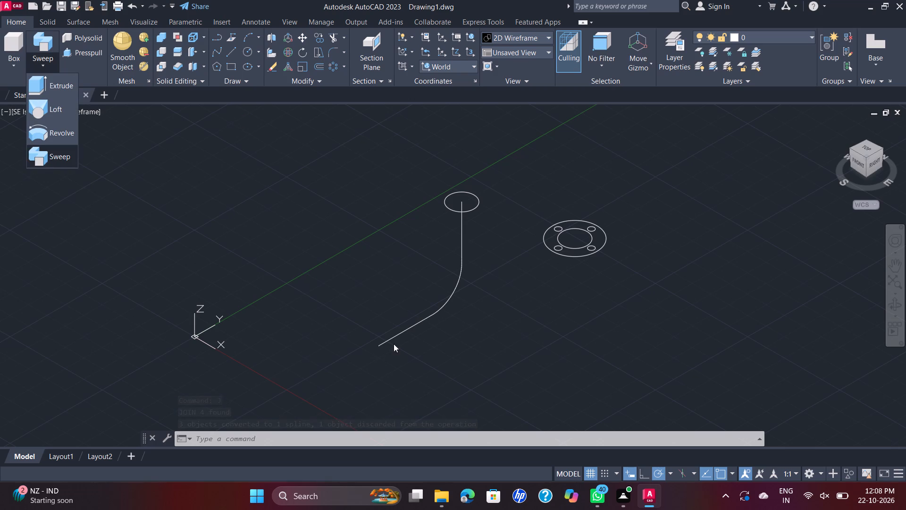
{"action": "left_click", "coordinate": [46, 44]}
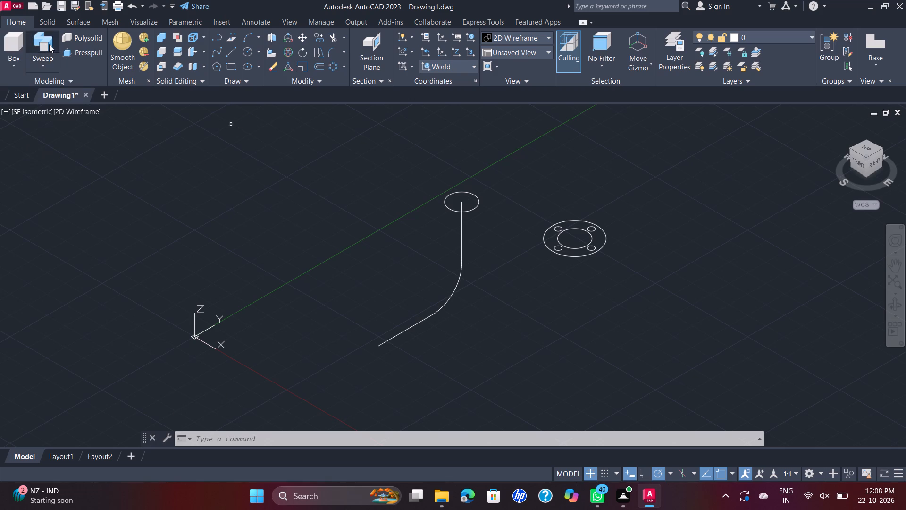
{"action": "left_click", "coordinate": [477, 204]}
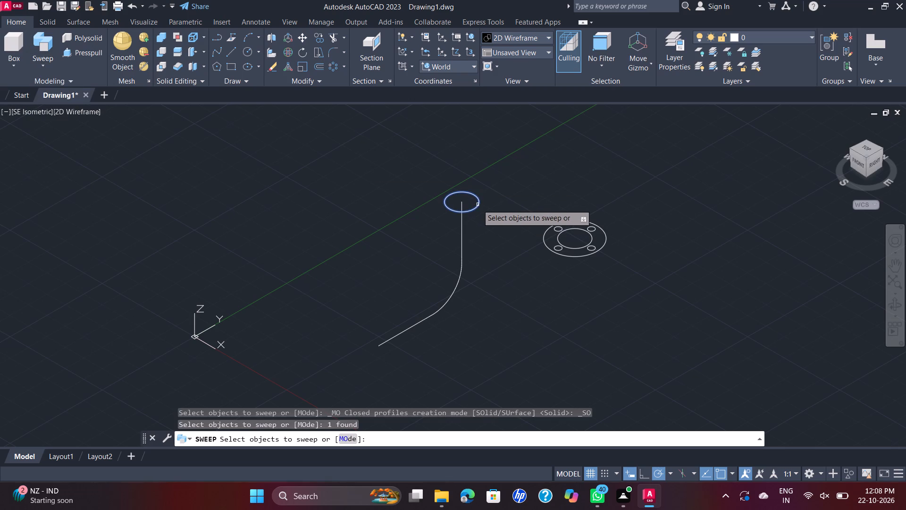
{"action": "right_click", "coordinate": [477, 205]}
{"action": "left_click", "coordinate": [511, 211]}
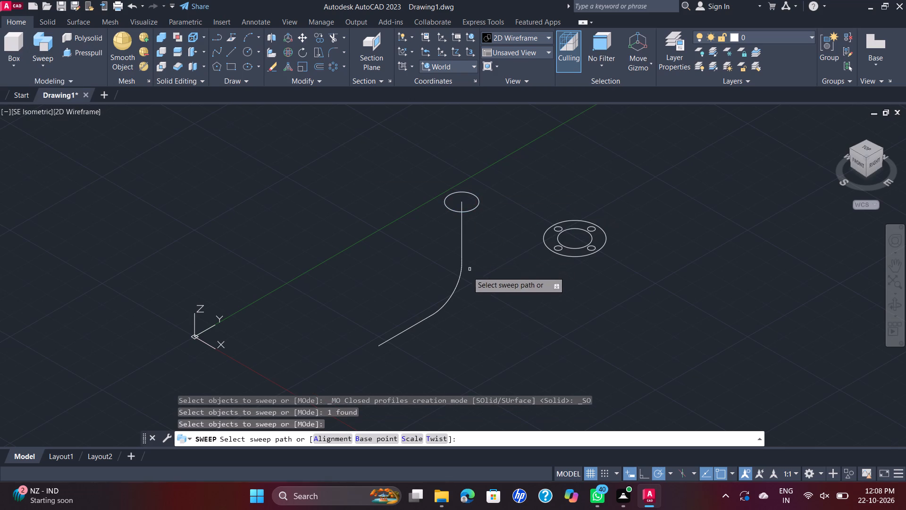
{"action": "left_click", "coordinate": [461, 272]}
{"action": "right_click", "coordinate": [461, 272]}
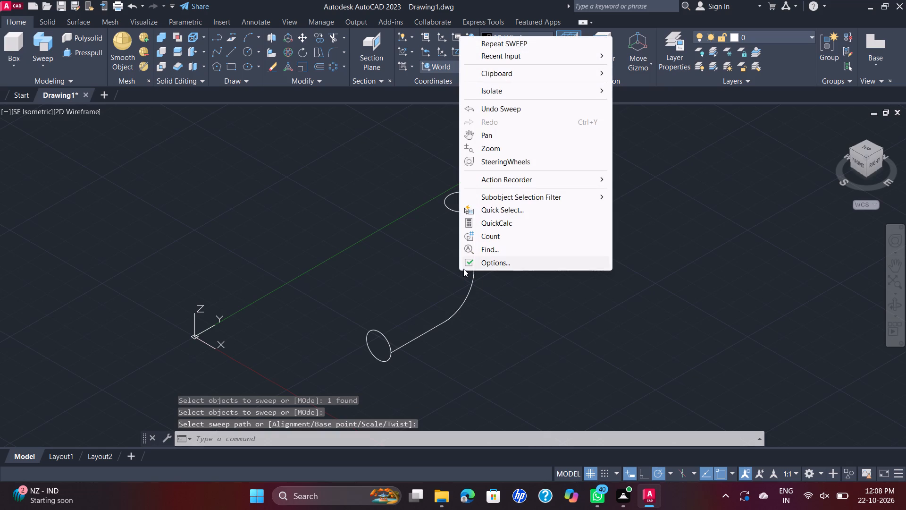
{"action": "left_click", "coordinate": [449, 221]}
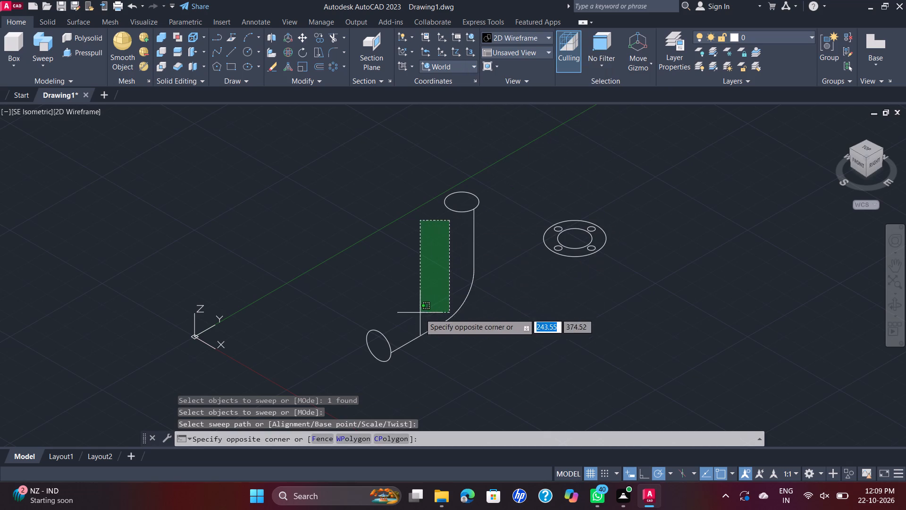
{"action": "left_click", "coordinate": [401, 296]}
Set the viewport's visual style to Shades of Gray.
{"action": "scroll", "coordinate": [405, 311], "scroll_direction": "up", "scroll_amount": 1}
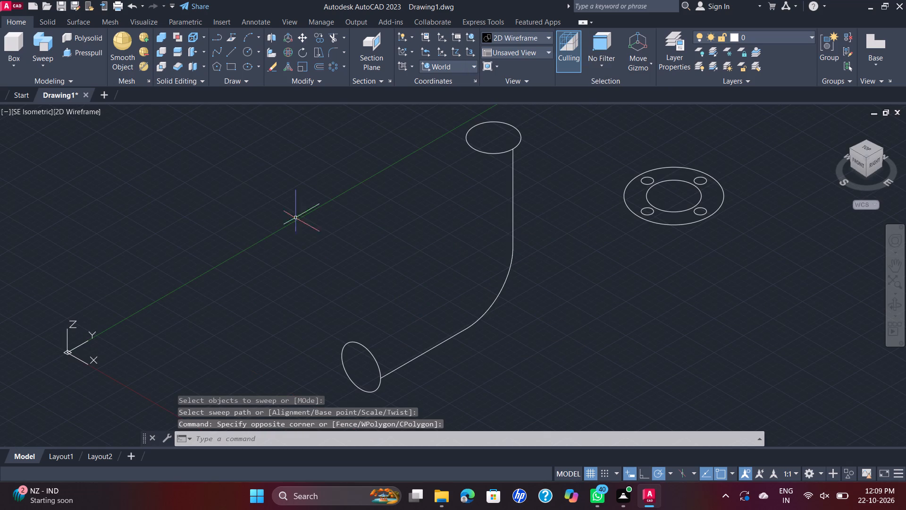
{"action": "left_click", "coordinate": [77, 113]}
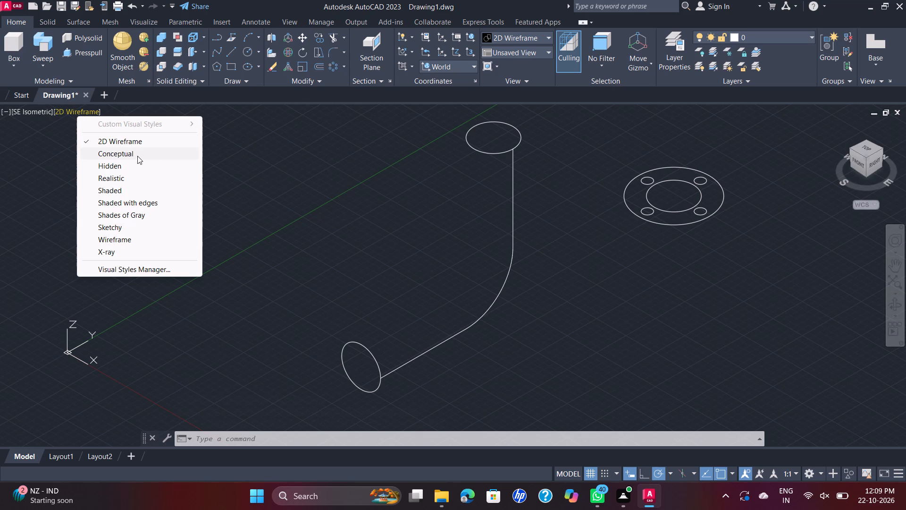
{"action": "left_click", "coordinate": [156, 213]}
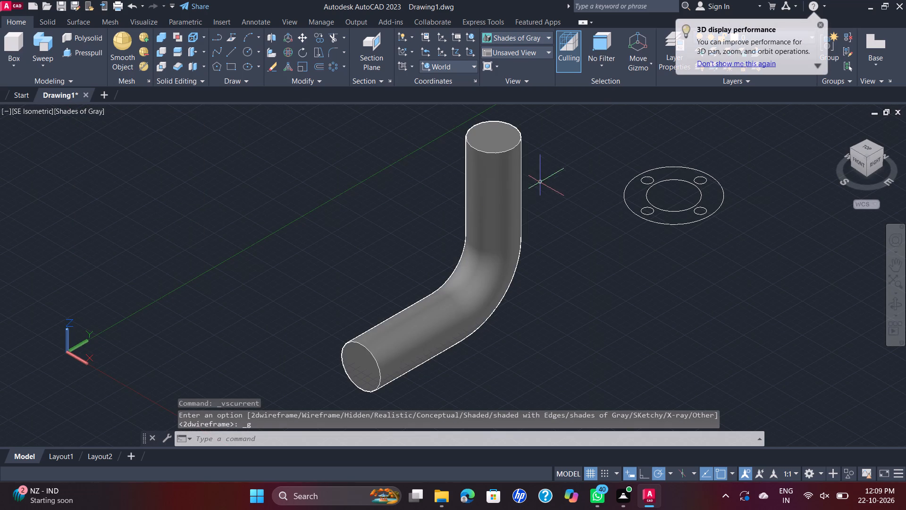
Presspull the flange area between the outer circle, centre bore and four bolt holes to a height of 15 mm.
{"action": "scroll", "coordinate": [503, 233], "scroll_direction": "down", "scroll_amount": 1}
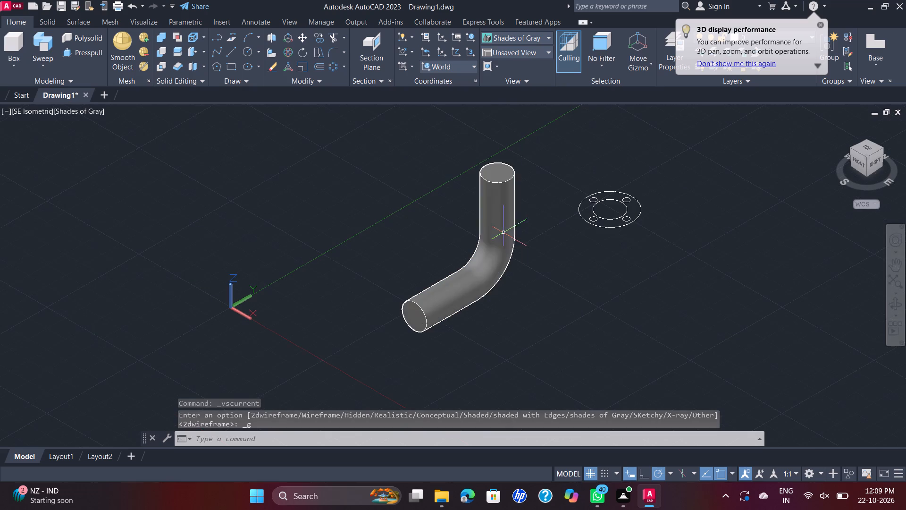
{"action": "middle_click_drag", "start_coordinate": [520, 241], "coordinate": [512, 254]}
{"action": "scroll", "coordinate": [486, 207], "scroll_direction": "up", "scroll_amount": 1}
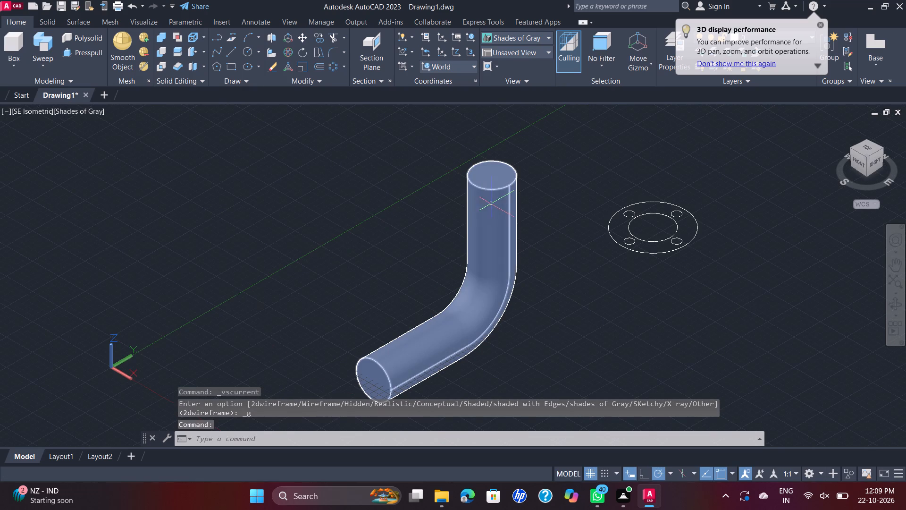
{"action": "left_click", "coordinate": [712, 187]}
{"action": "left_click", "coordinate": [664, 176]}
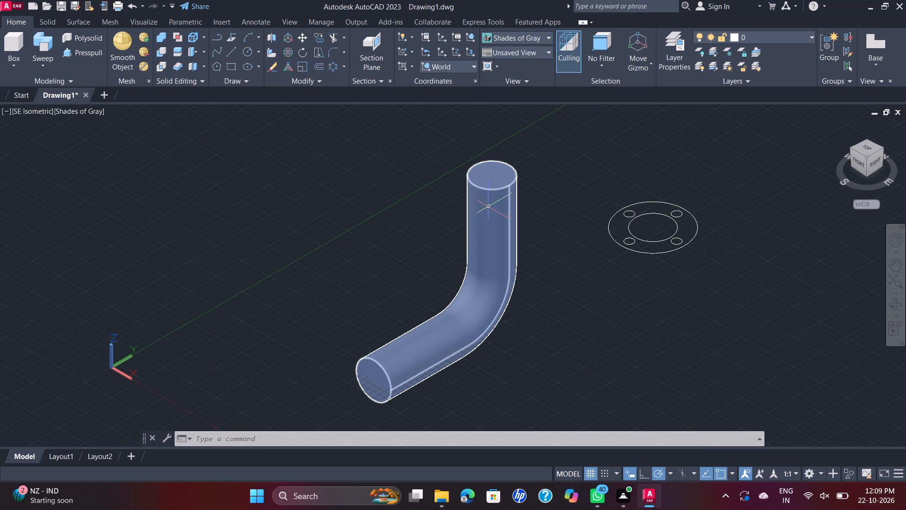
{"action": "left_click", "coordinate": [96, 56]}
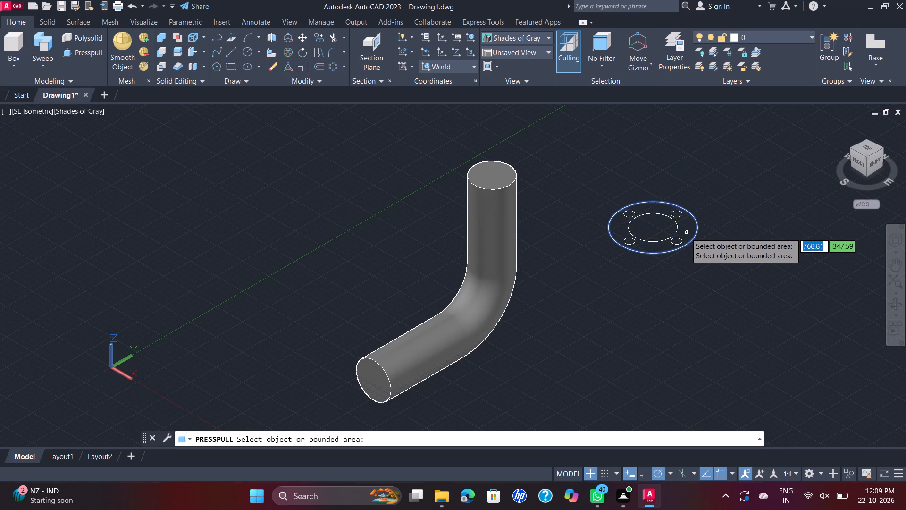
{"action": "left_click", "coordinate": [686, 233]}
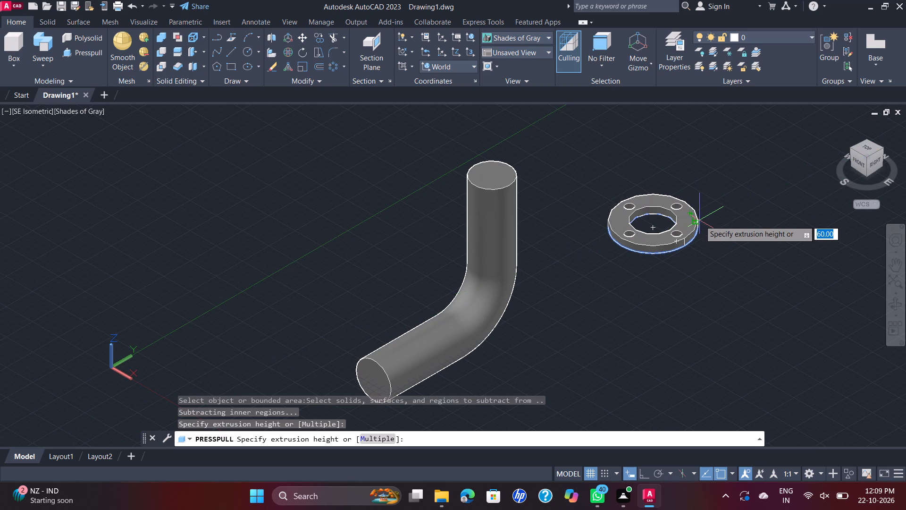
{"action": "type", "text": "15"}
{"action": "key", "text": "Return"}
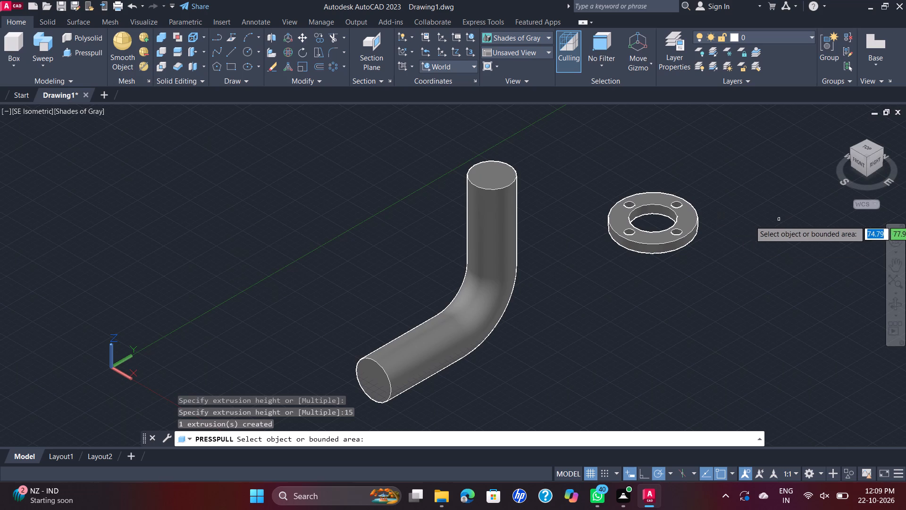
{"action": "key", "text": "Escape"}
Move the flange solid from its top-face centre to the centre of the vertical pipe's upper end.
{"action": "left_click", "coordinate": [744, 188]}
{"action": "left_click", "coordinate": [640, 261]}
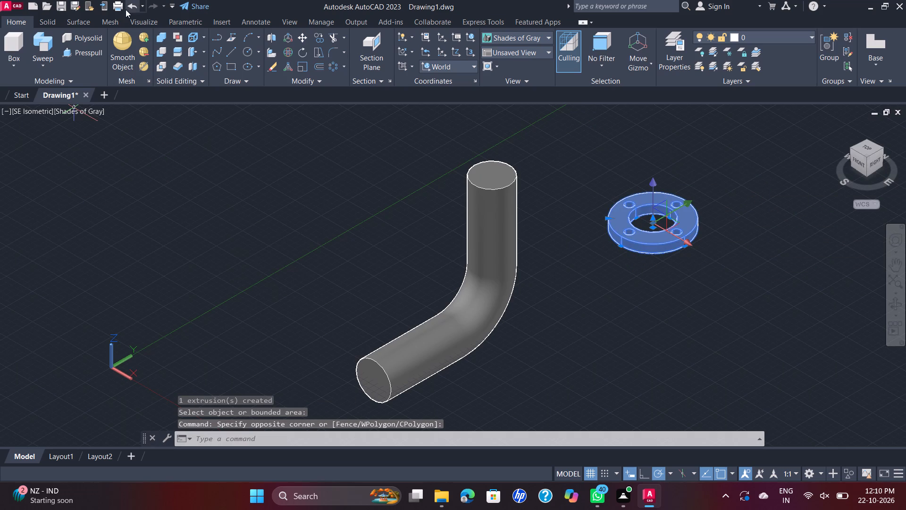
{"action": "left_click", "coordinate": [304, 34]}
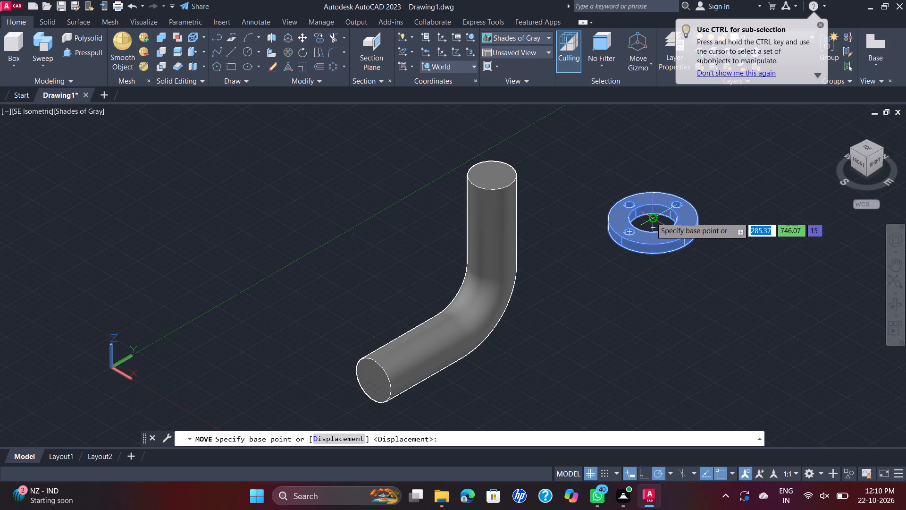
{"action": "left_click", "coordinate": [651, 217]}
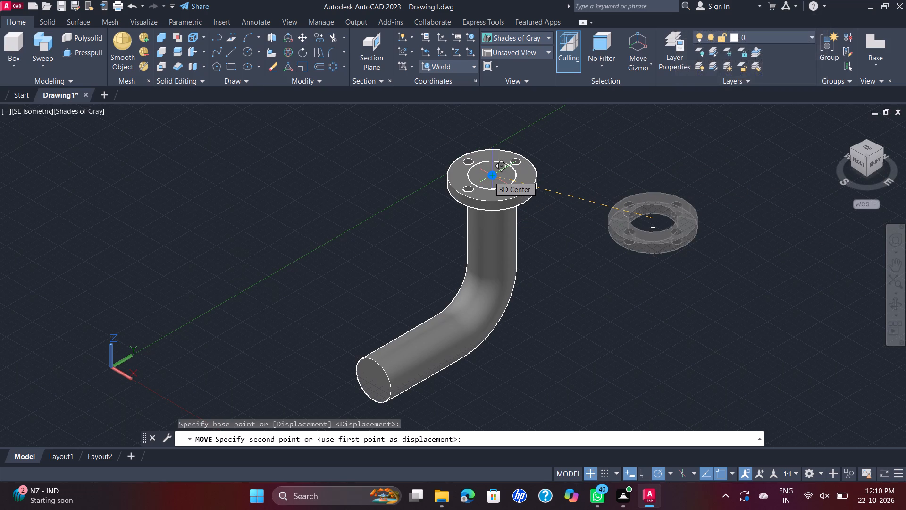
{"action": "left_click", "coordinate": [489, 176]}
Erase the leftover bolt-hole circles at the flange's original location.
{"action": "left_click", "coordinate": [700, 161]}
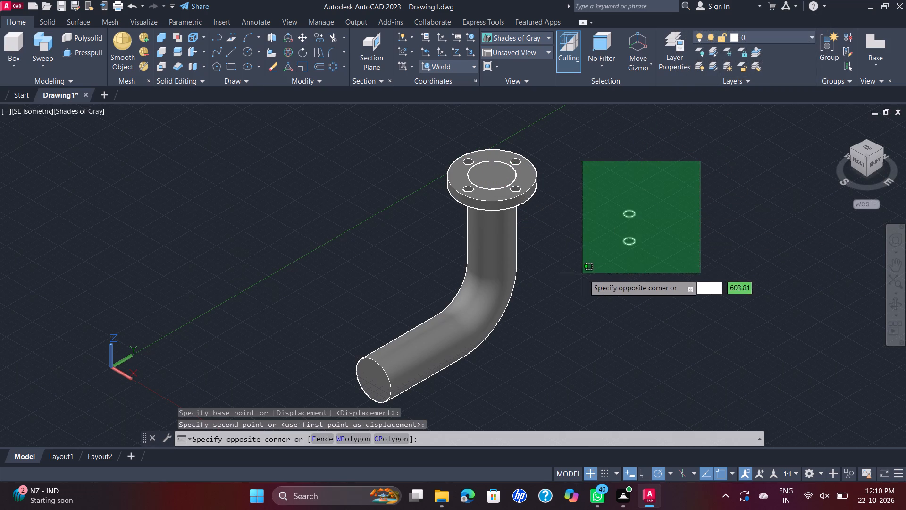
{"action": "left_click", "coordinate": [584, 274]}
{"action": "key", "text": "BackSpace"}
{"action": "key", "text": "Delete"}
{"action": "key", "text": "Delete"}
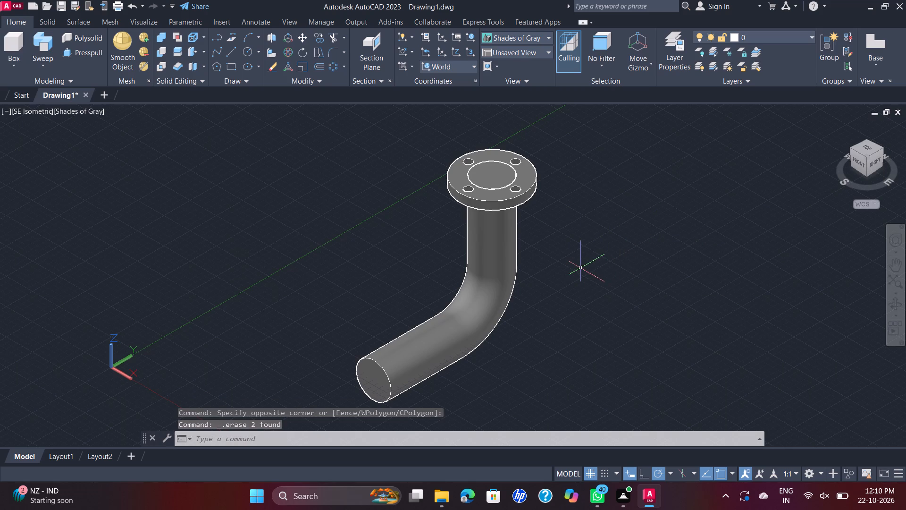
Switch the viewport to the Front view, facing the open end of the horizontal pipe.
{"action": "middle_click_drag", "start_coordinate": [588, 252], "coordinate": [726, 223]}
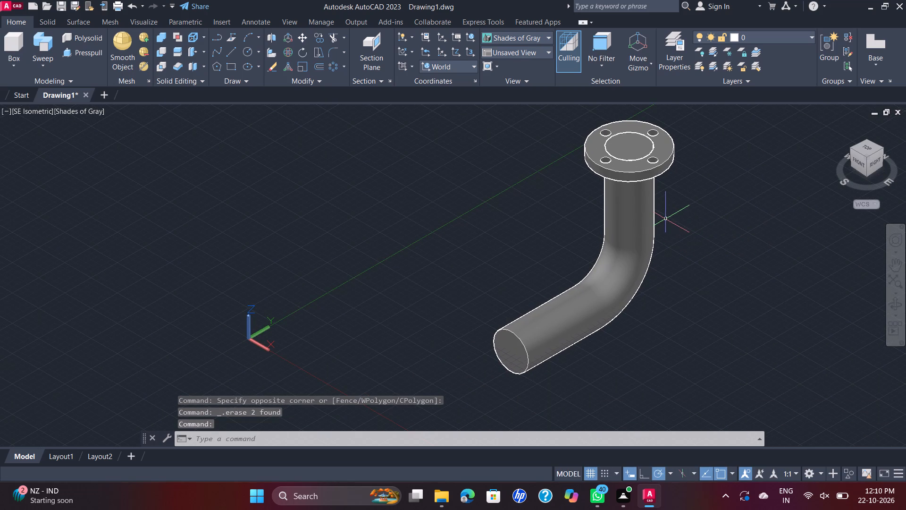
{"action": "middle_click_drag", "start_coordinate": [663, 219], "coordinate": [644, 194]}
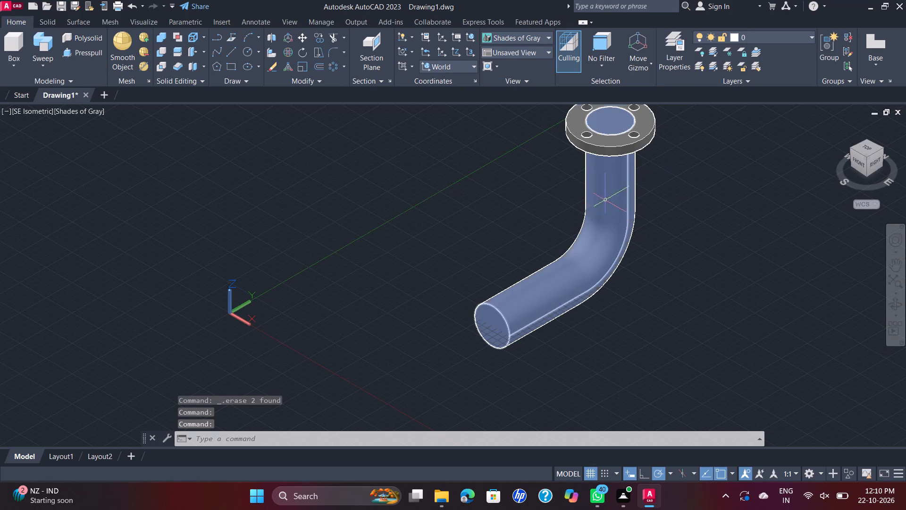
{"action": "left_click", "coordinate": [44, 113]}
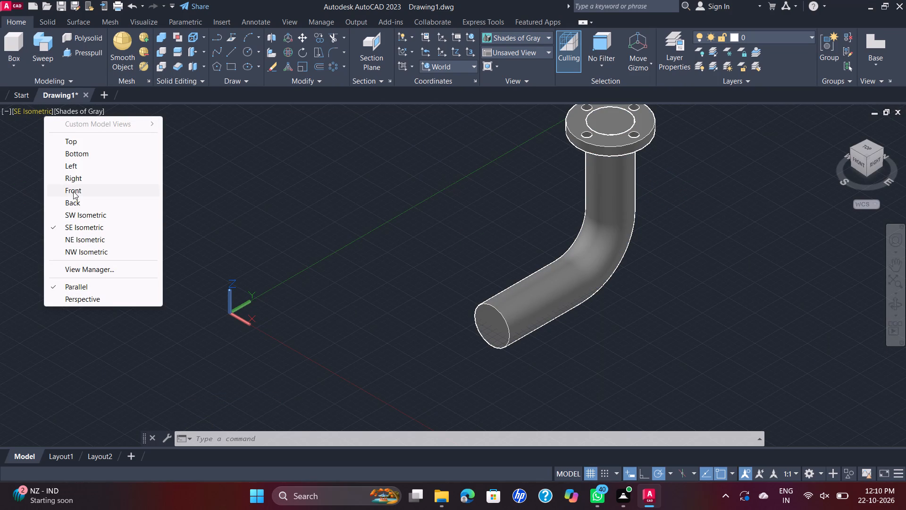
{"action": "left_click", "coordinate": [78, 175]}
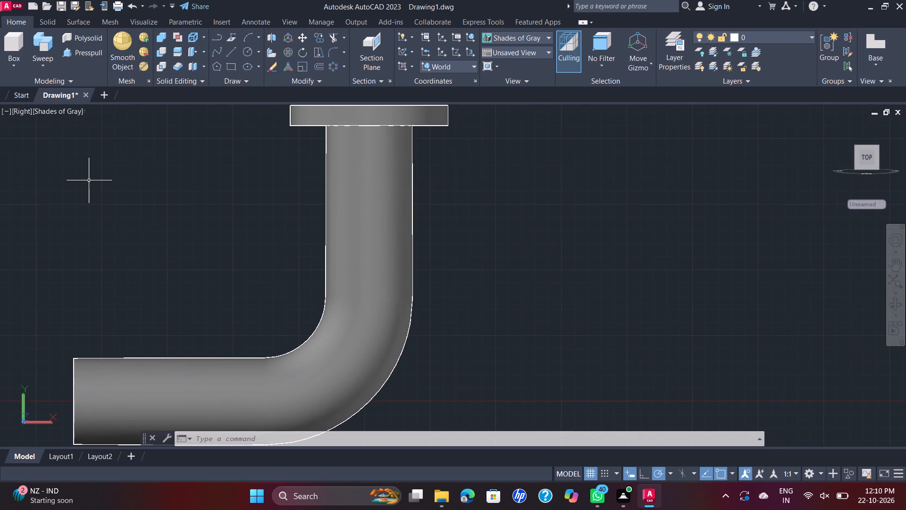
{"action": "left_click", "coordinate": [21, 113]}
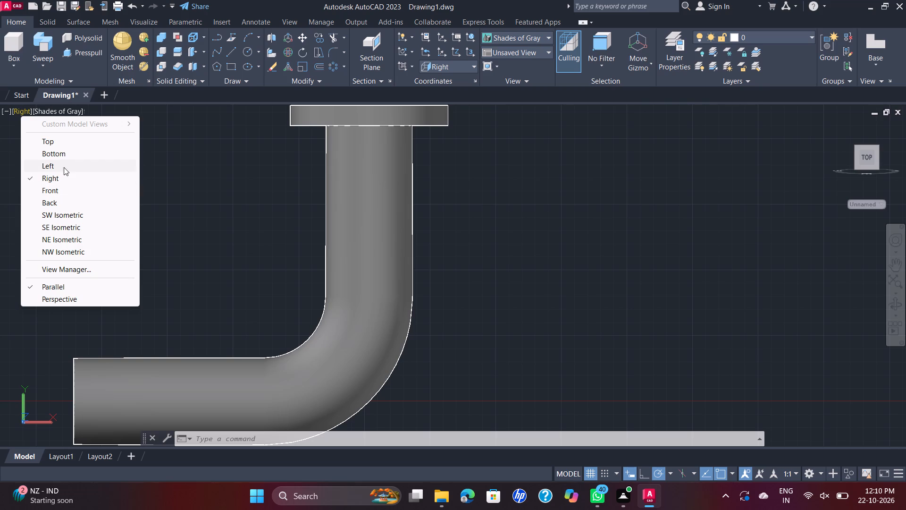
{"action": "left_click", "coordinate": [66, 190]}
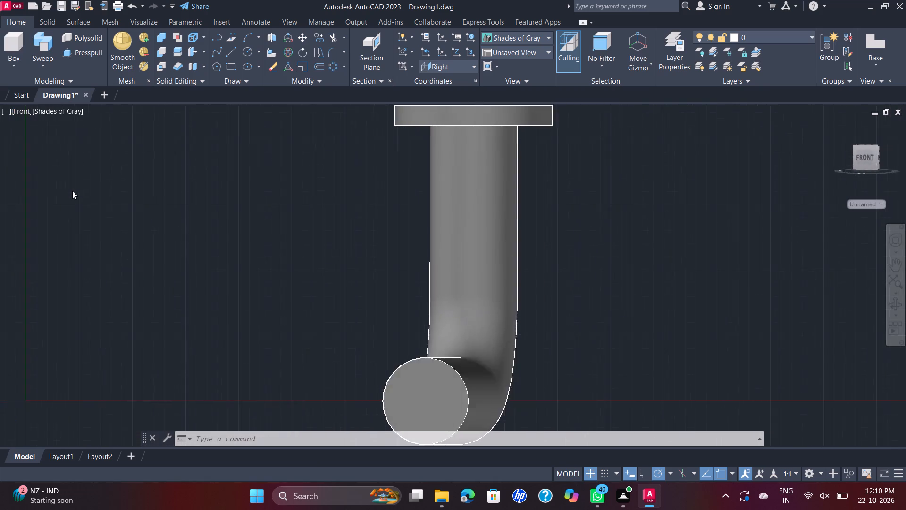
{"action": "scroll", "coordinate": [484, 281], "scroll_direction": "down", "scroll_amount": 1}
{"action": "middle_click_drag", "start_coordinate": [588, 284], "coordinate": [590, 268]}
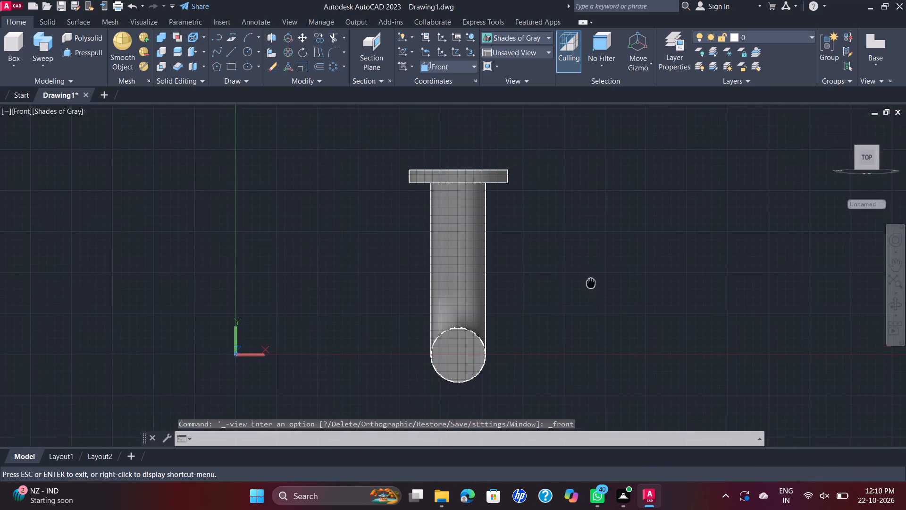
{"action": "middle_click_drag", "start_coordinate": [590, 268], "coordinate": [587, 252]}
{"action": "scroll", "coordinate": [546, 286], "scroll_direction": "up", "scroll_amount": 1}
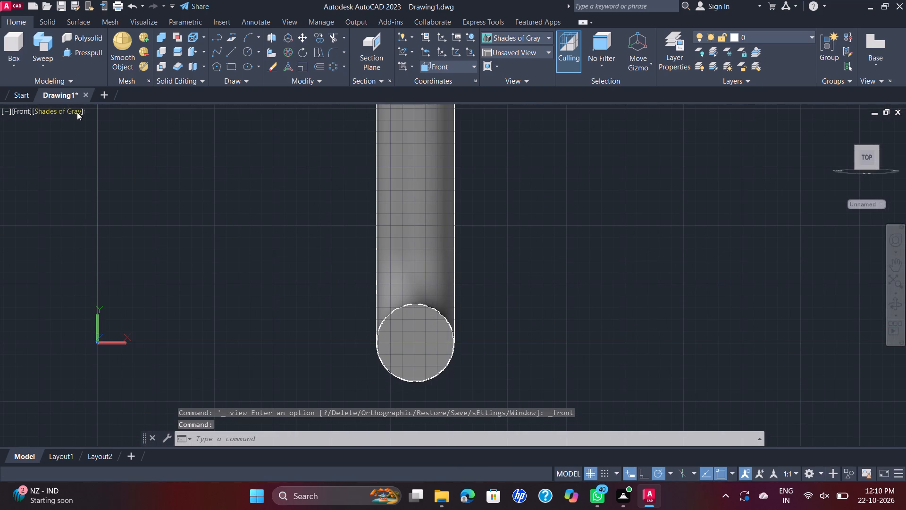
{"action": "left_click", "coordinate": [71, 110]}
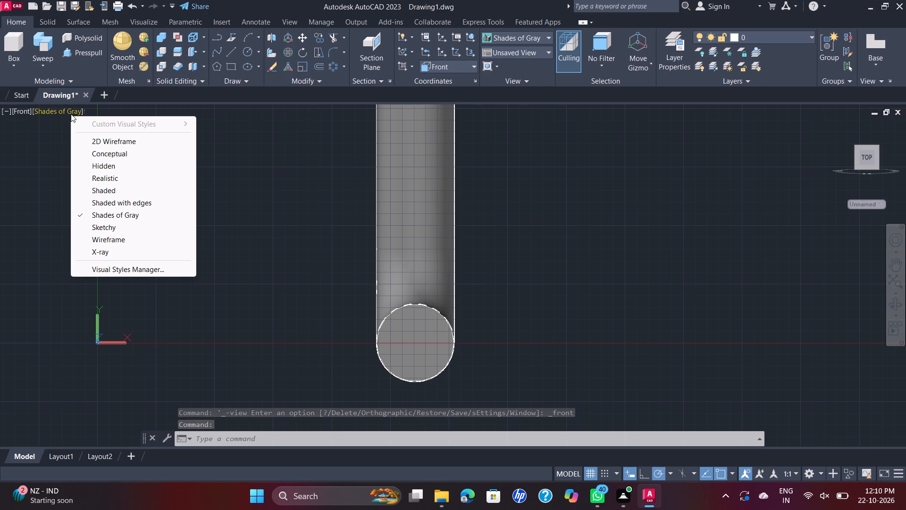
{"action": "left_click", "coordinate": [71, 114]}
{"action": "left_click", "coordinate": [99, 110]}
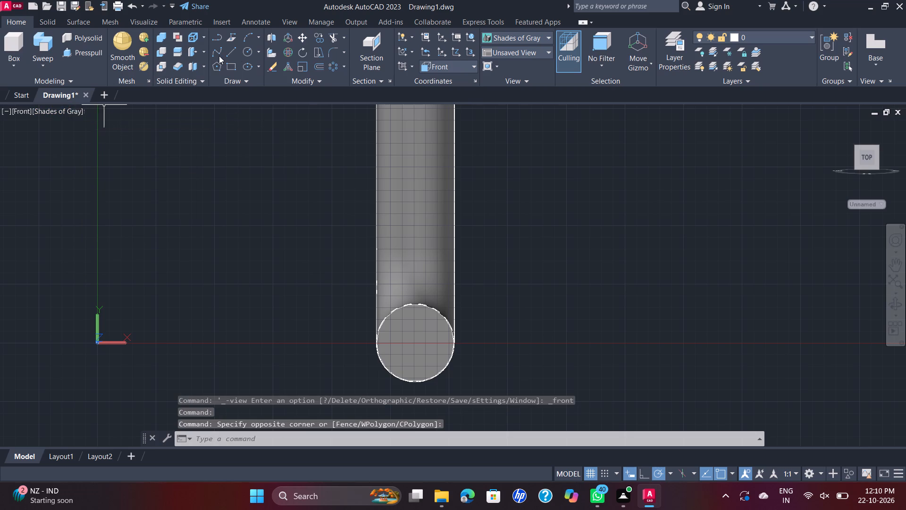
Draw a 120 mm diameter circle in the empty space beside the pipe for the second flange's outer edge.
{"action": "left_click", "coordinate": [245, 53]}
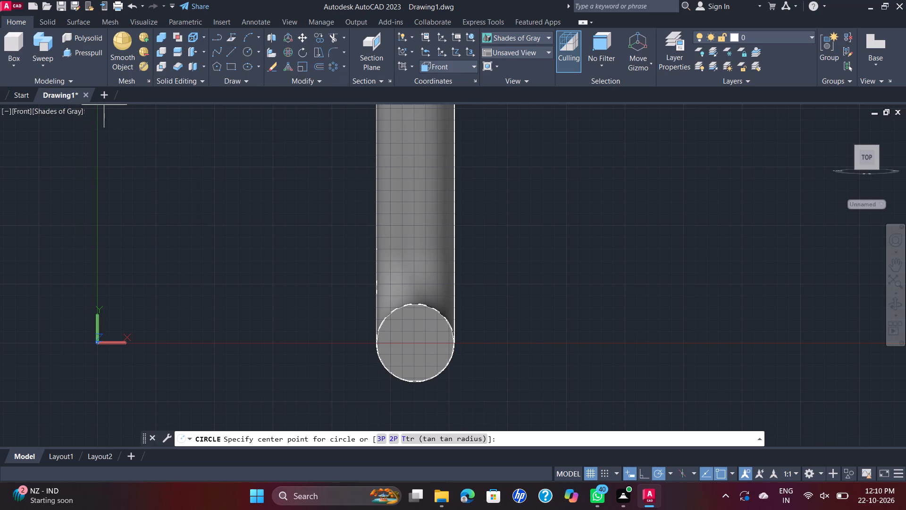
{"action": "left_click", "coordinate": [602, 266]}
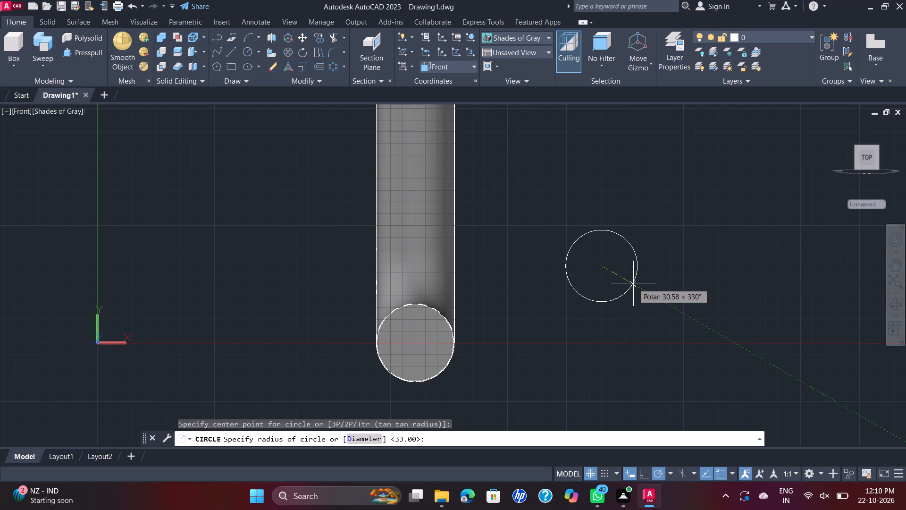
{"action": "key", "text": "d"}
{"action": "key", "text": "Return"}
{"action": "type", "text": "120"}
{"action": "key", "text": "Return"}
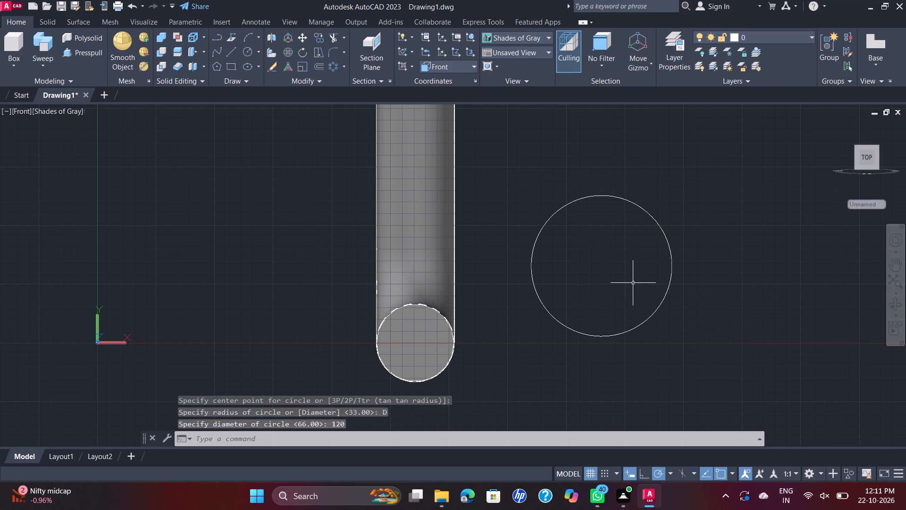
Draw a 90 mm diameter circle concentric with the 120 mm circle.
{"action": "key", "text": "space"}
{"action": "left_click", "coordinate": [604, 269]}
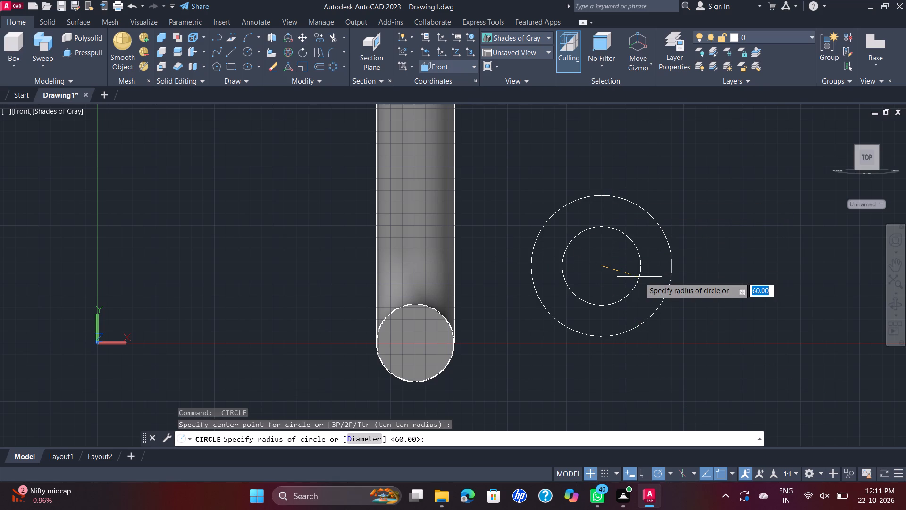
{"action": "type", "text": "90"}
{"action": "key", "text": "BackSpace"}
{"action": "key", "text": "BackSpace"}
{"action": "key", "text": "d"}
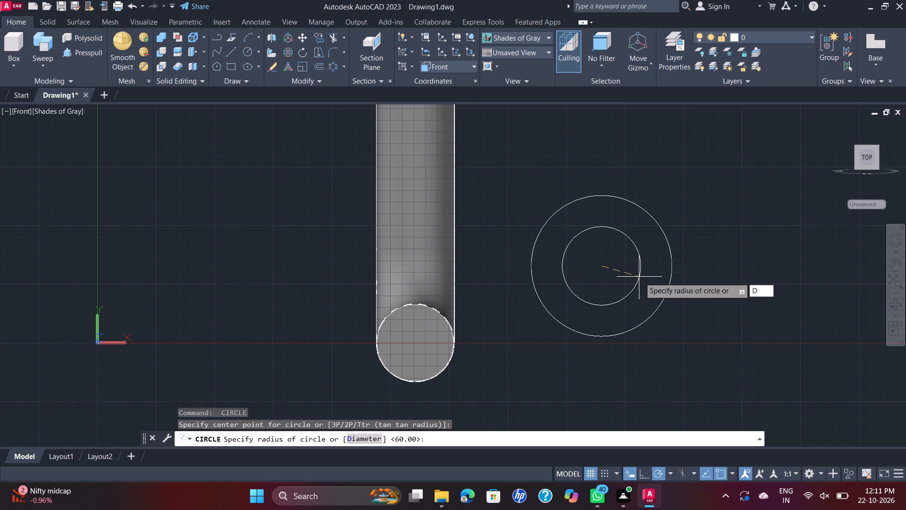
{"action": "key", "text": "Return"}
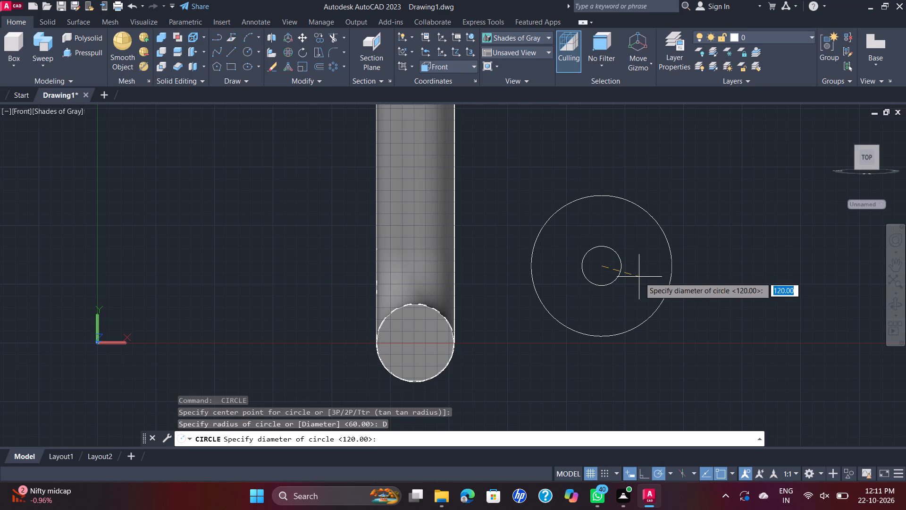
{"action": "type", "text": "90"}
{"action": "key", "text": "Return"}
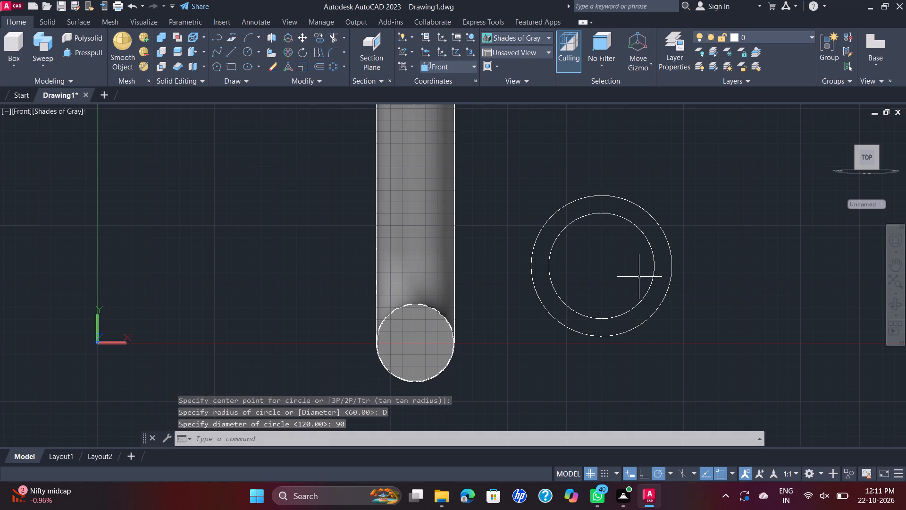
Draw a 66 mm diameter circle concentric with the 120 mm and 90 mm circles for the flange bore.
{"action": "key", "text": "space"}
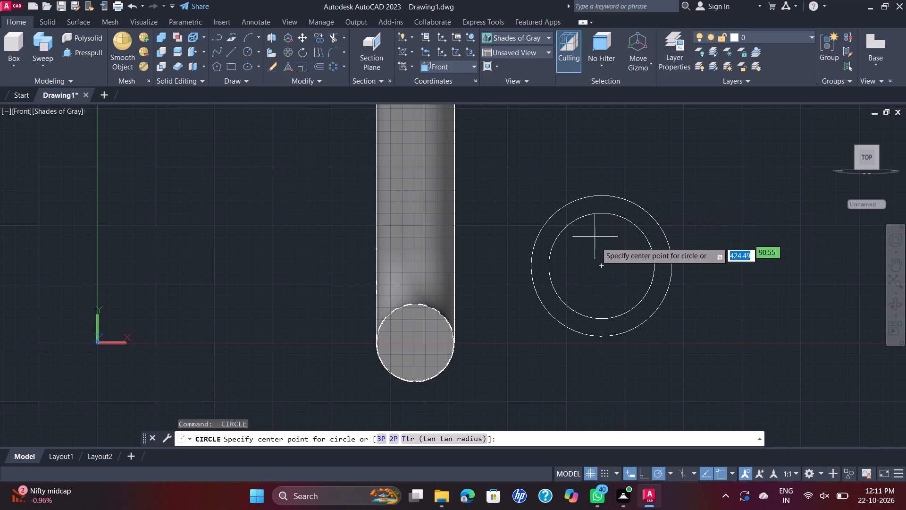
{"action": "left_click", "coordinate": [604, 269]}
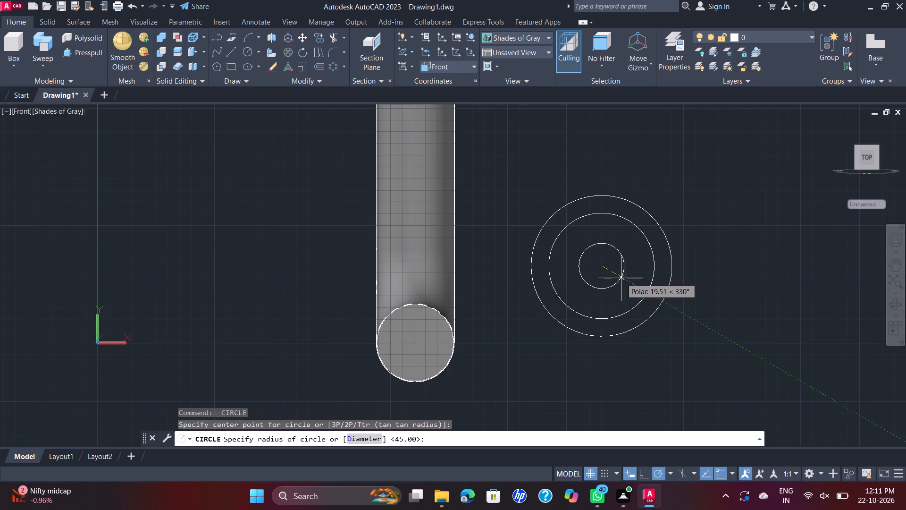
{"action": "key", "text": "d"}
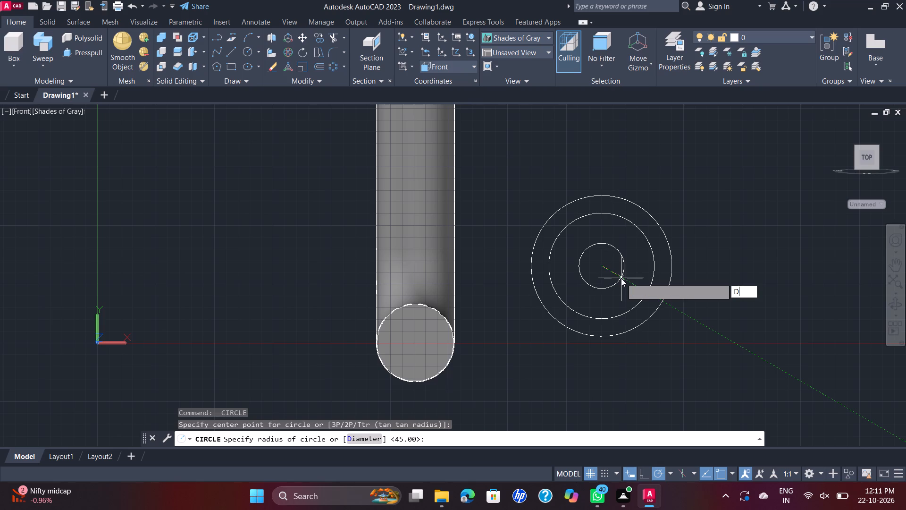
{"action": "key", "text": "Return"}
{"action": "type", "text": "66"}
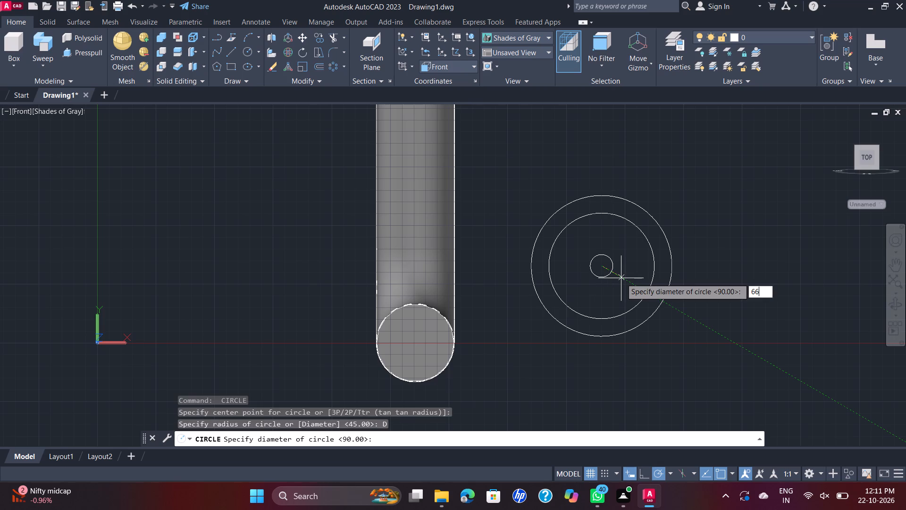
{"action": "key", "text": "Return"}
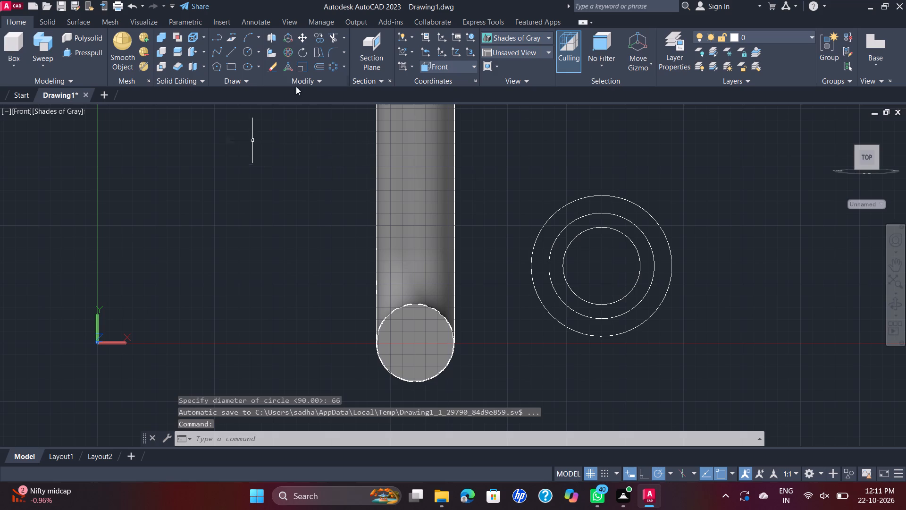
Draw a 15 mm diameter bolt-hole circle centred on the top quadrant of the 90 mm circle.
{"action": "left_click", "coordinate": [243, 53]}
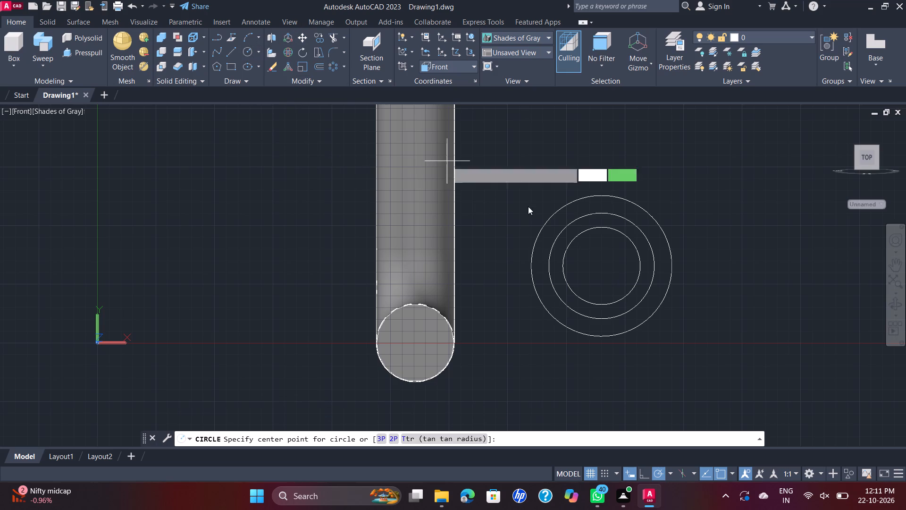
{"action": "left_click", "coordinate": [600, 215]}
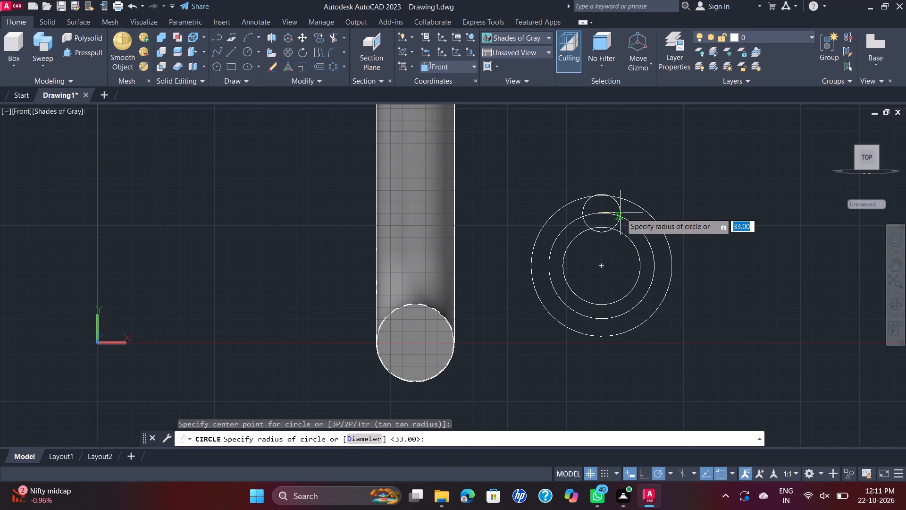
{"action": "key", "text": "d"}
{"action": "key", "text": "Return"}
{"action": "type", "text": "15"}
{"action": "key", "text": "Return"}
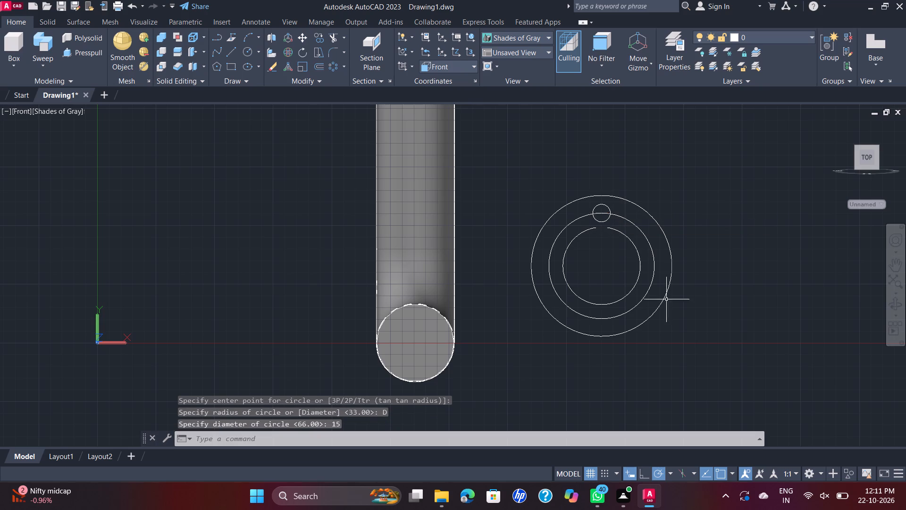
Create a polar array of the 15 mm bolt-hole circle with 4 items around the flange centre.
{"action": "scroll", "coordinate": [624, 240], "scroll_direction": "up", "scroll_amount": 1}
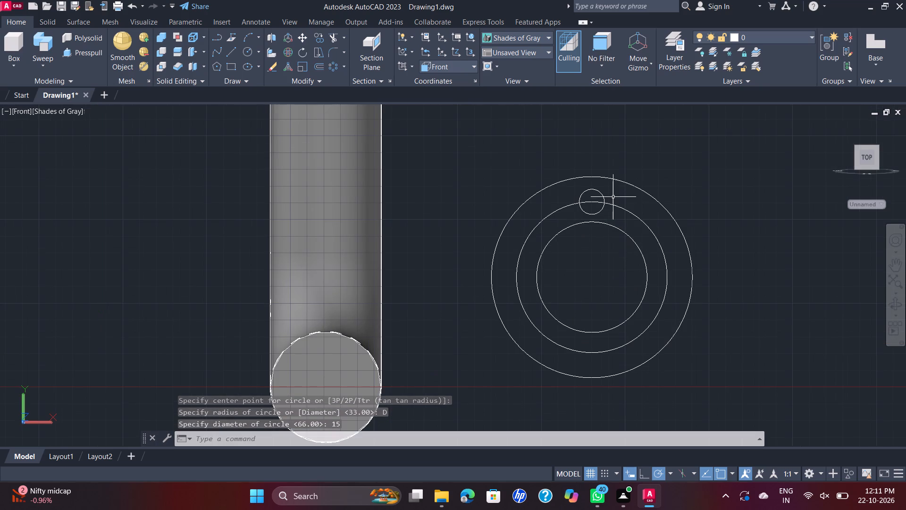
{"action": "left_click", "coordinate": [602, 195]}
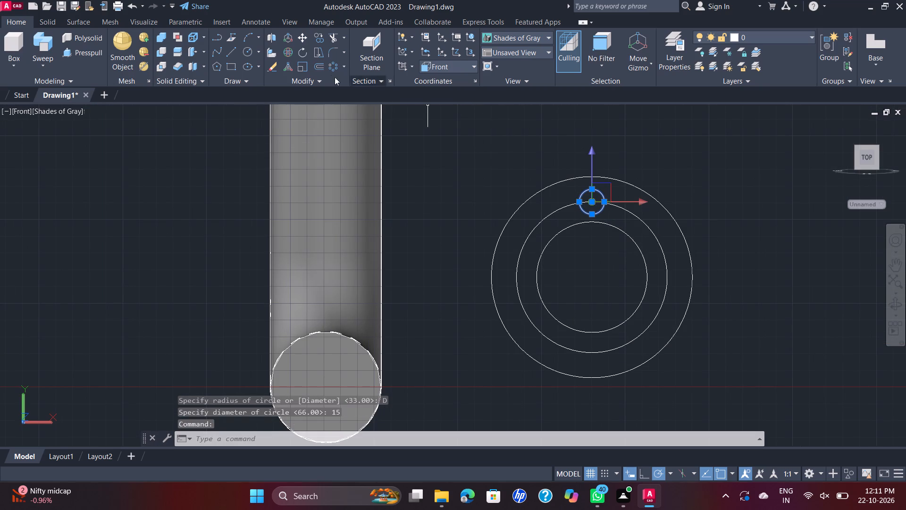
{"action": "left_click", "coordinate": [336, 62]}
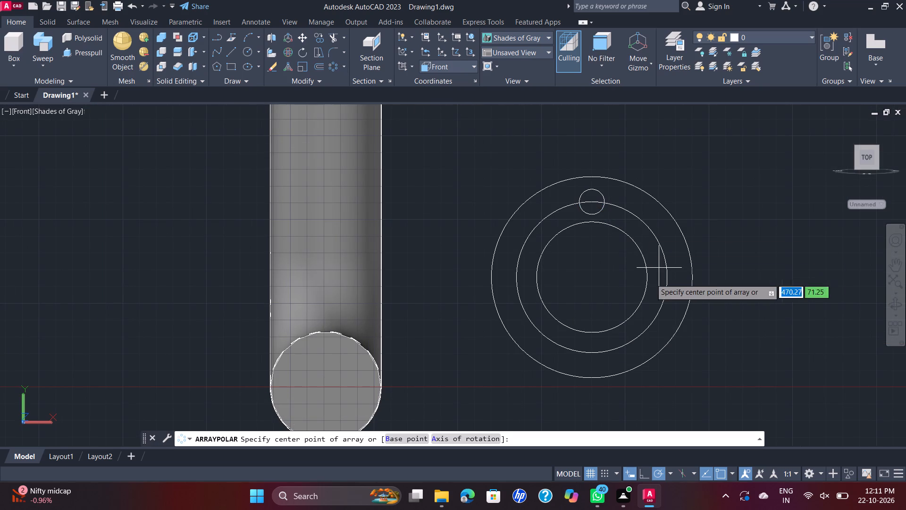
{"action": "left_click", "coordinate": [593, 274]}
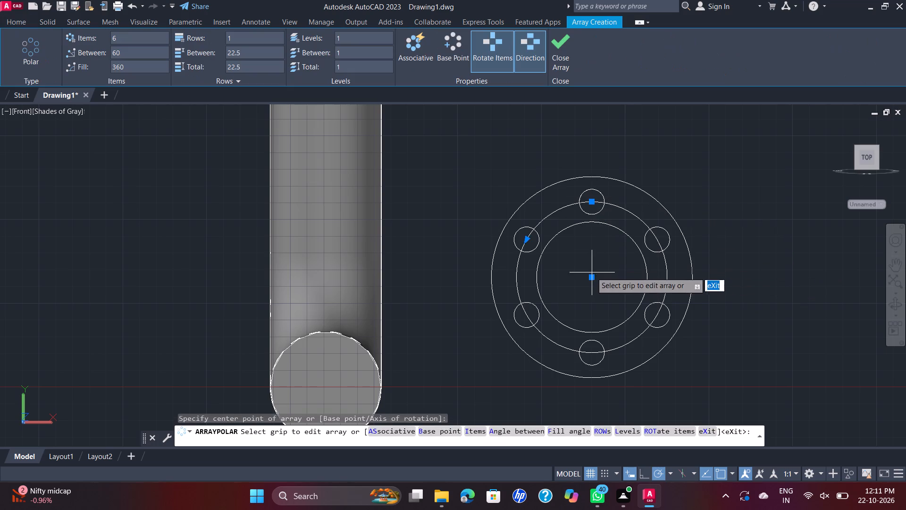
{"action": "left_click", "coordinate": [115, 37]}
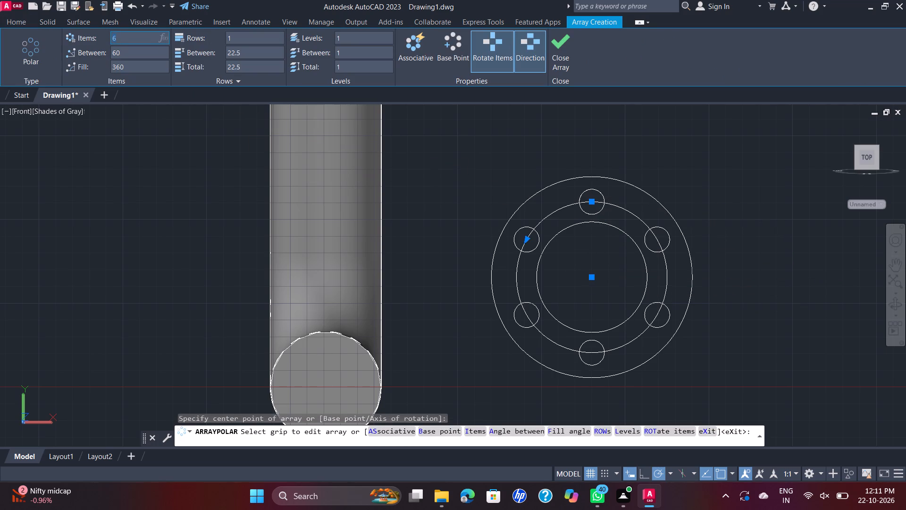
{"action": "key", "text": "4"}
{"action": "key", "text": "Return"}
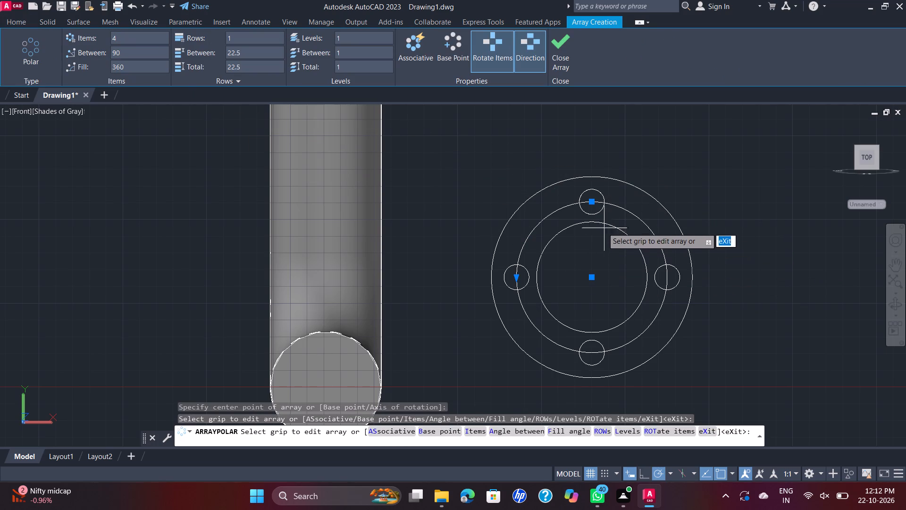
{"action": "key", "text": "Escape"}
Erase the 90 mm bolt-circle construction circle.
{"action": "left_click", "coordinate": [637, 215]}
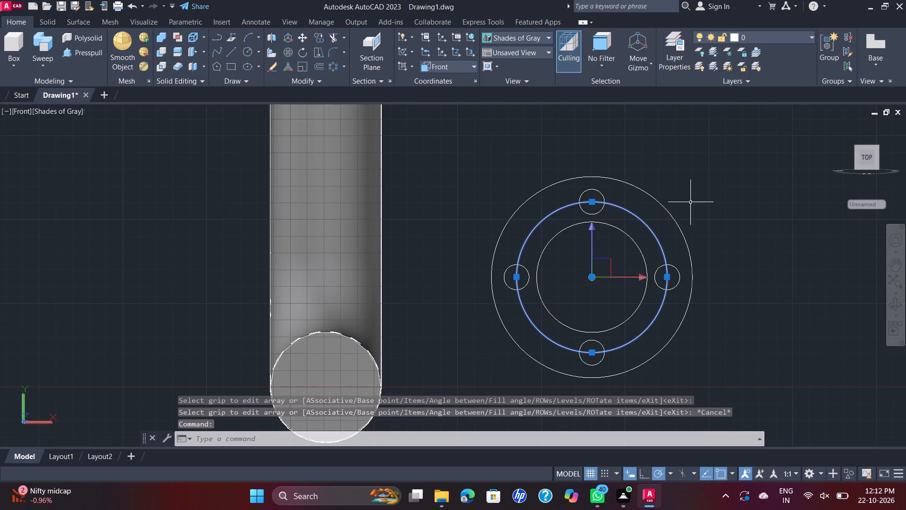
{"action": "key", "text": "Delete"}
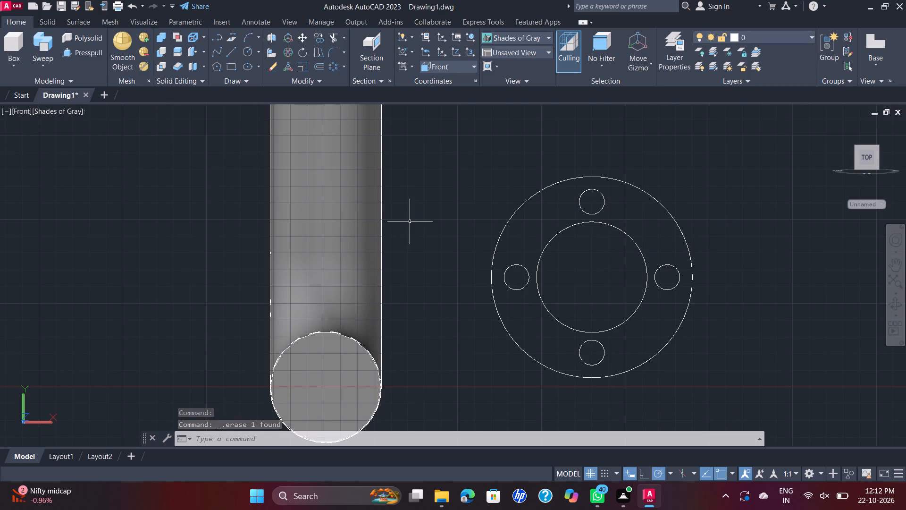
In the SE Isometric view, presspull the flange area between the outer circle, bore and bolt holes by 15 mm.
{"action": "scroll", "coordinate": [415, 221], "scroll_direction": "down", "scroll_amount": 1}
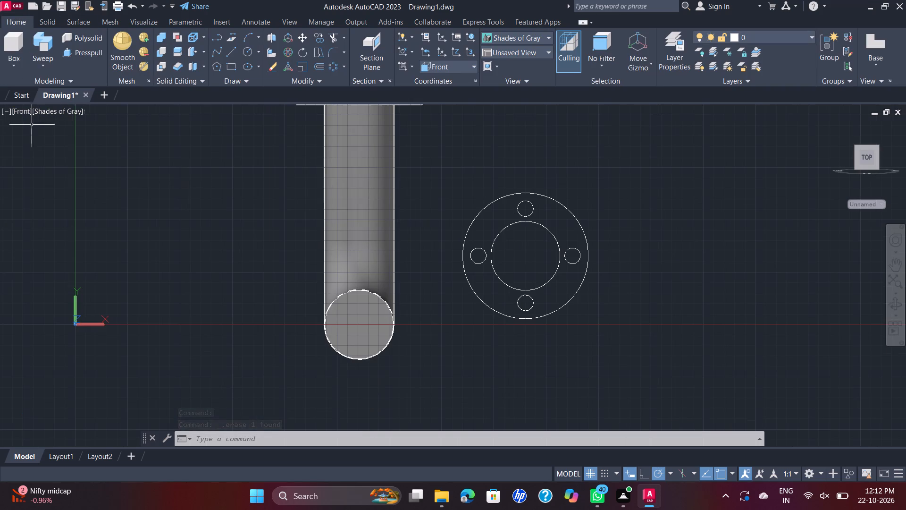
{"action": "left_click", "coordinate": [24, 111]}
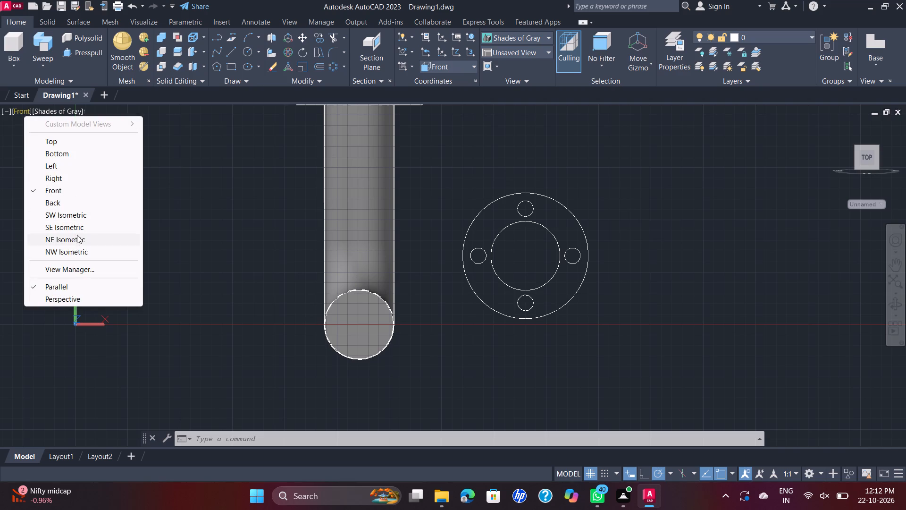
{"action": "left_click", "coordinate": [85, 219]}
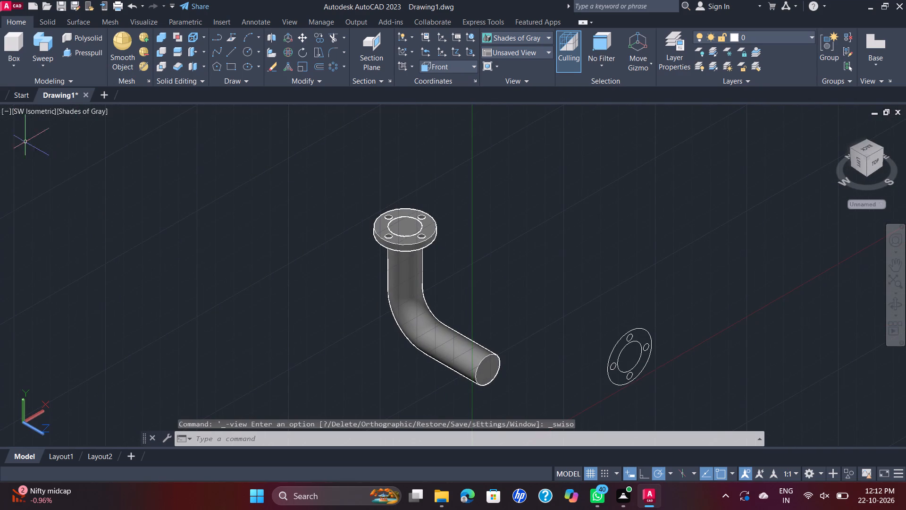
{"action": "left_click", "coordinate": [20, 110]}
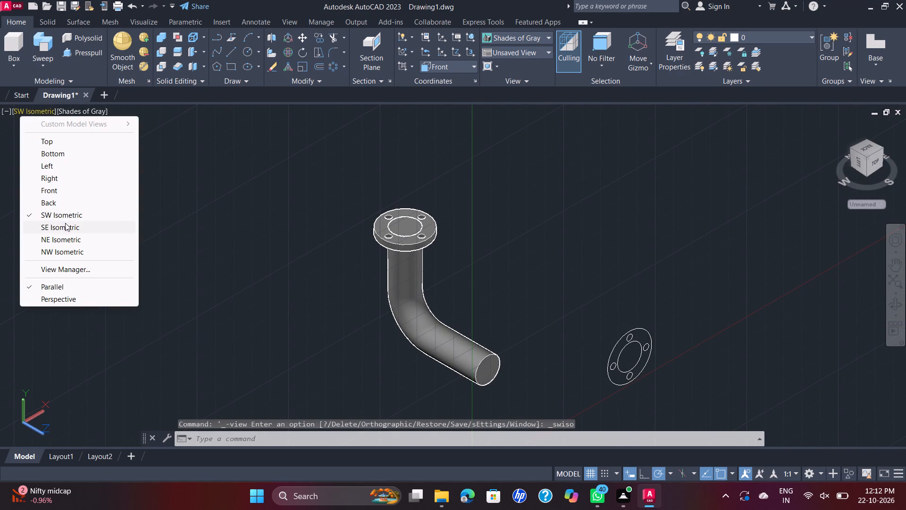
{"action": "left_click", "coordinate": [69, 225]}
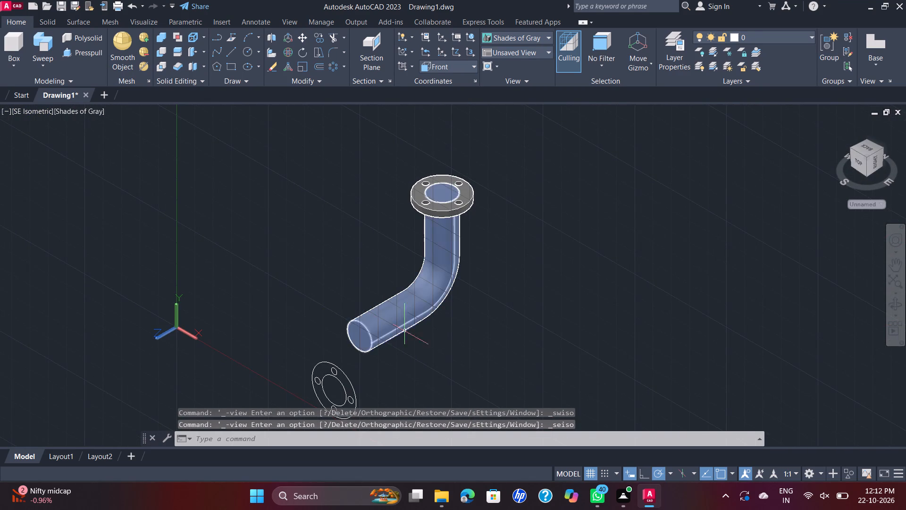
{"action": "middle_click_drag", "start_coordinate": [456, 339], "coordinate": [402, 250]}
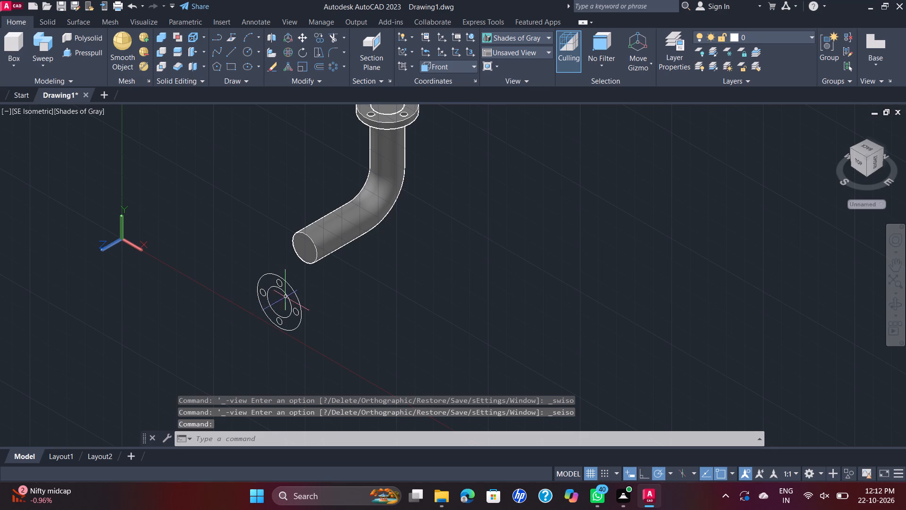
{"action": "left_click", "coordinate": [88, 51]}
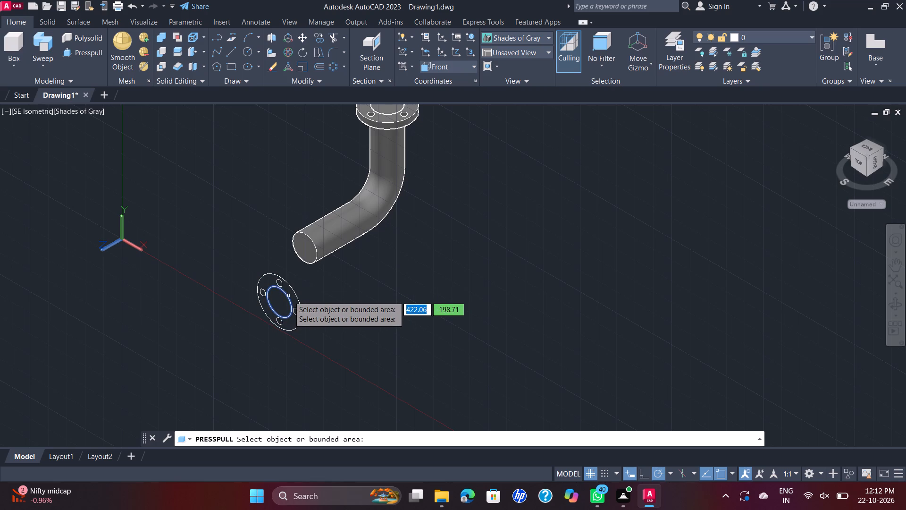
{"action": "left_click", "coordinate": [290, 296]}
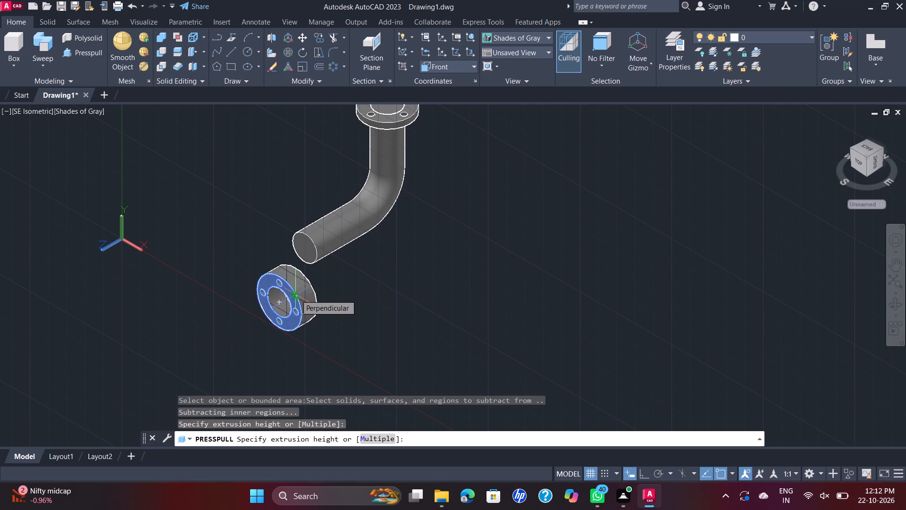
{"action": "type", "text": "15"}
{"action": "key", "text": "Return"}
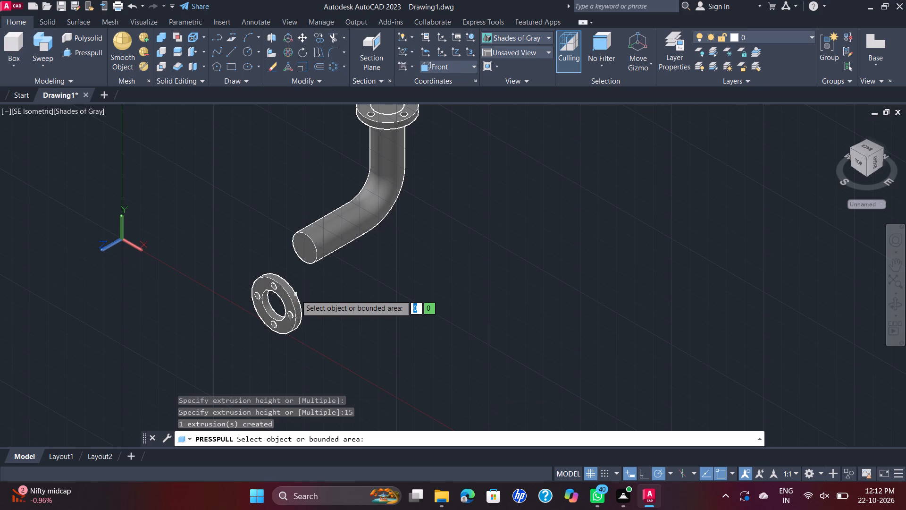
{"action": "key", "text": "Escape"}
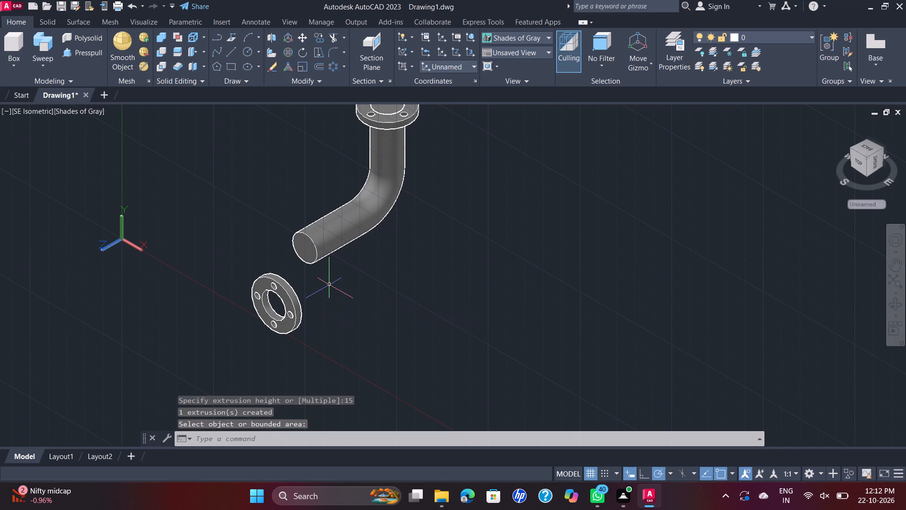
Move the new flange from the centre of its outer face to the centre of the horizontal pipe's open end.
{"action": "scroll", "coordinate": [330, 283], "scroll_direction": "up", "scroll_amount": 1}
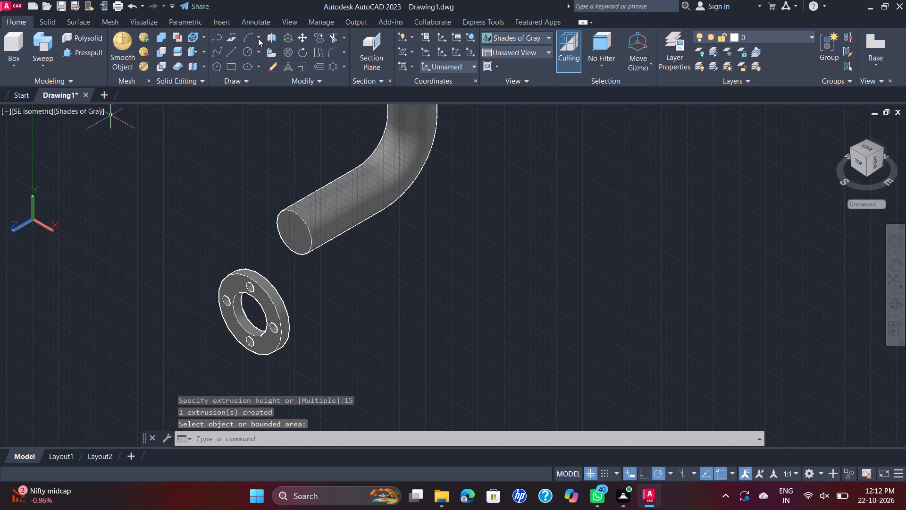
{"action": "left_click", "coordinate": [299, 35]}
{"action": "left_click", "coordinate": [279, 308]}
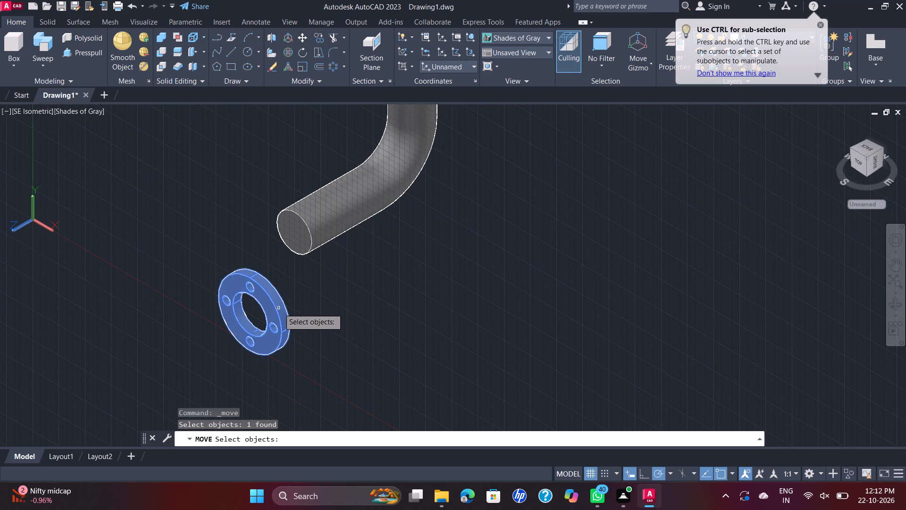
{"action": "right_click", "coordinate": [283, 307]}
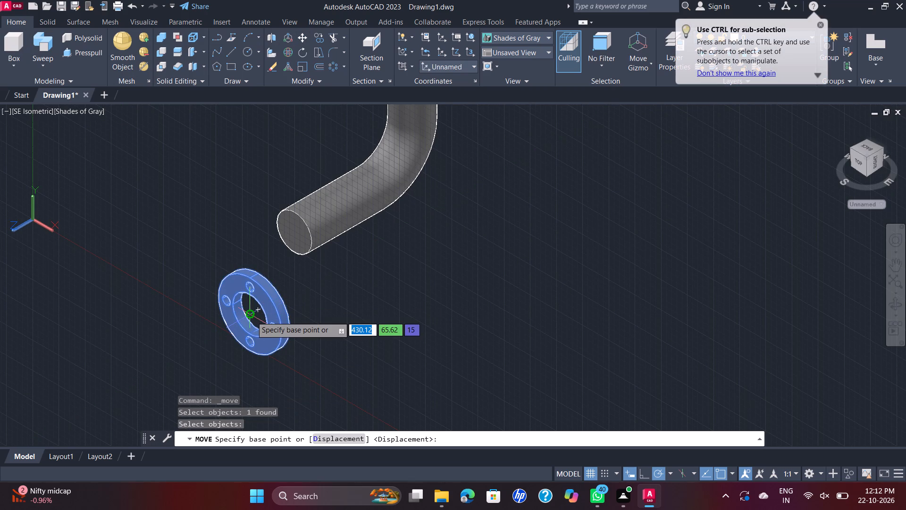
{"action": "left_click", "coordinate": [252, 316]}
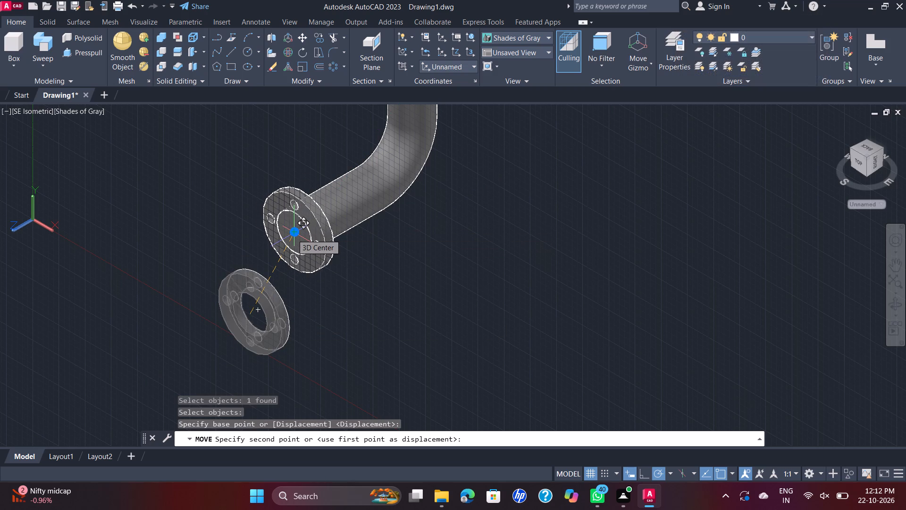
{"action": "left_click", "coordinate": [292, 234]}
Erase all the leftover flange profile and bolt-hole circles at the second flange's original location.
{"action": "left_click_drag", "start_coordinate": [344, 328], "coordinate": [325, 321]}
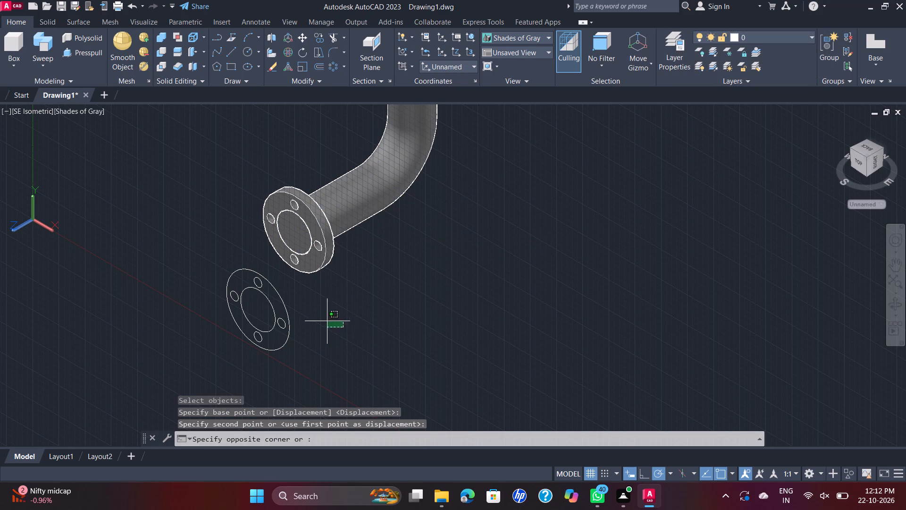
{"action": "left_click_drag", "start_coordinate": [325, 321], "coordinate": [318, 318]}
{"action": "left_click", "coordinate": [216, 298]}
{"action": "key", "text": "Delete"}
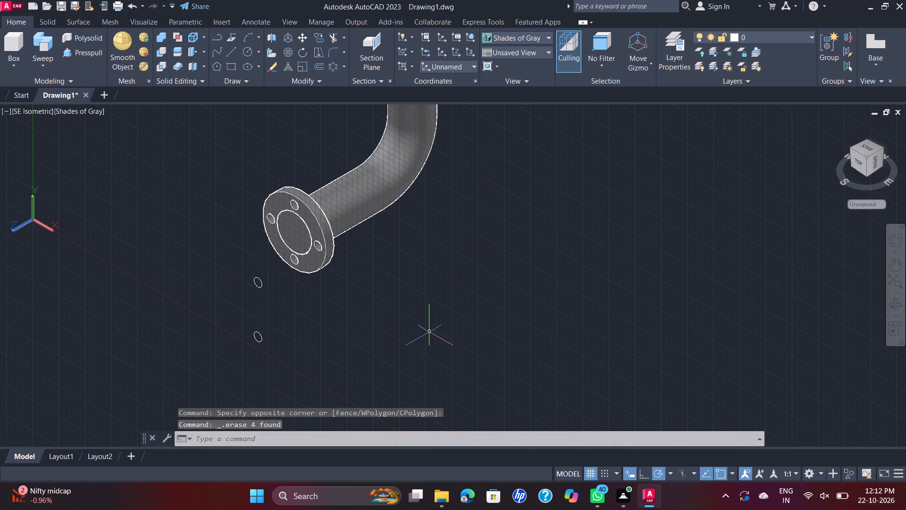
{"action": "left_click", "coordinate": [191, 250]}
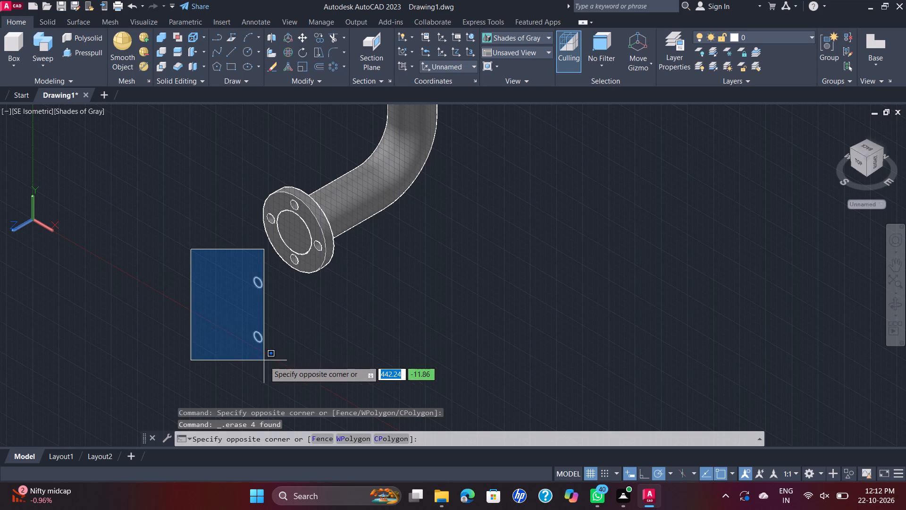
{"action": "left_click", "coordinate": [264, 360]}
{"action": "key", "text": "Delete"}
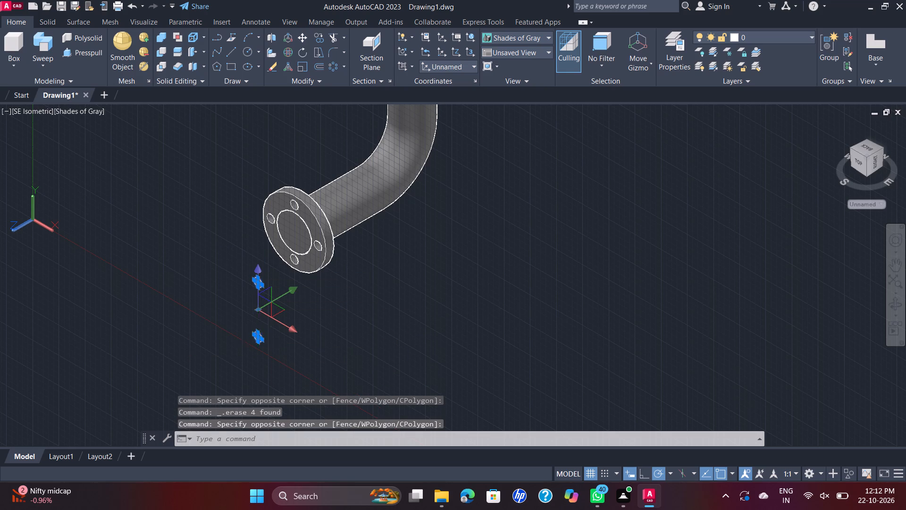
{"action": "middle_click_drag", "start_coordinate": [408, 285], "coordinate": [389, 345]}
{"action": "scroll", "coordinate": [398, 316], "scroll_direction": "down", "scroll_amount": 1}
{"action": "scroll", "coordinate": [436, 266], "scroll_direction": "down", "scroll_amount": 1}
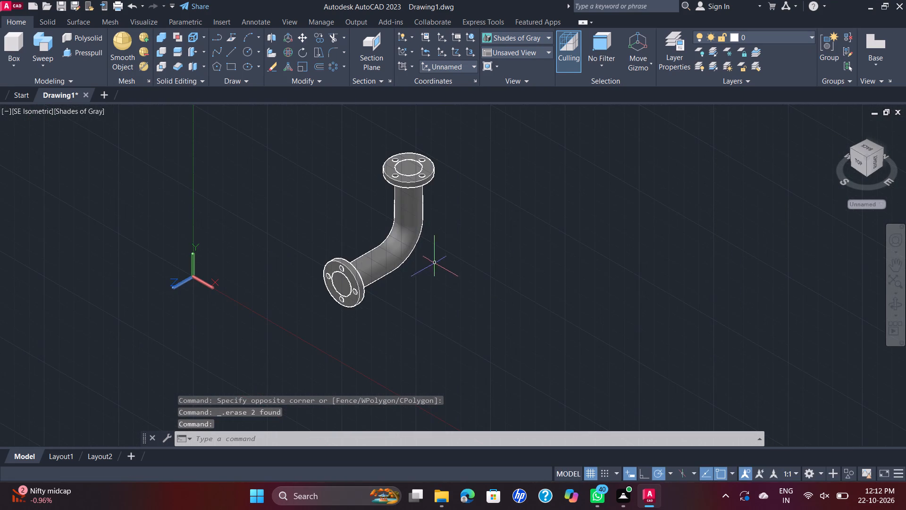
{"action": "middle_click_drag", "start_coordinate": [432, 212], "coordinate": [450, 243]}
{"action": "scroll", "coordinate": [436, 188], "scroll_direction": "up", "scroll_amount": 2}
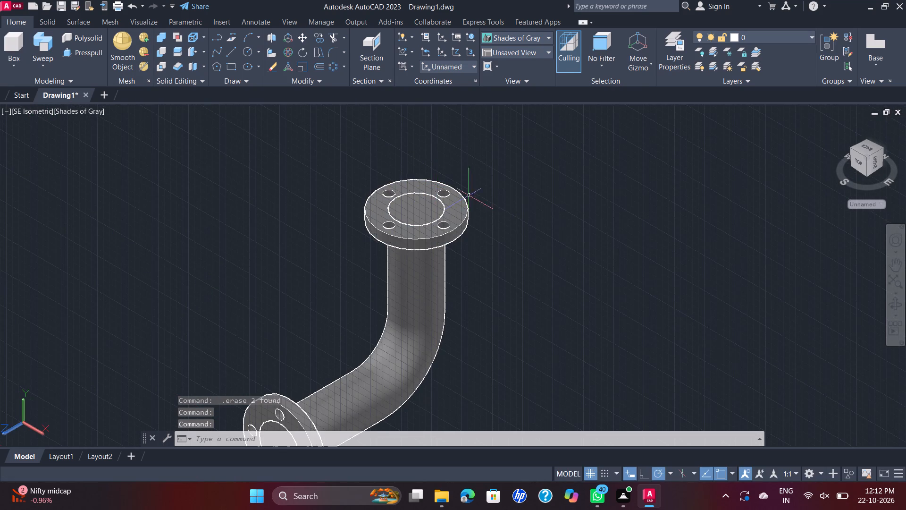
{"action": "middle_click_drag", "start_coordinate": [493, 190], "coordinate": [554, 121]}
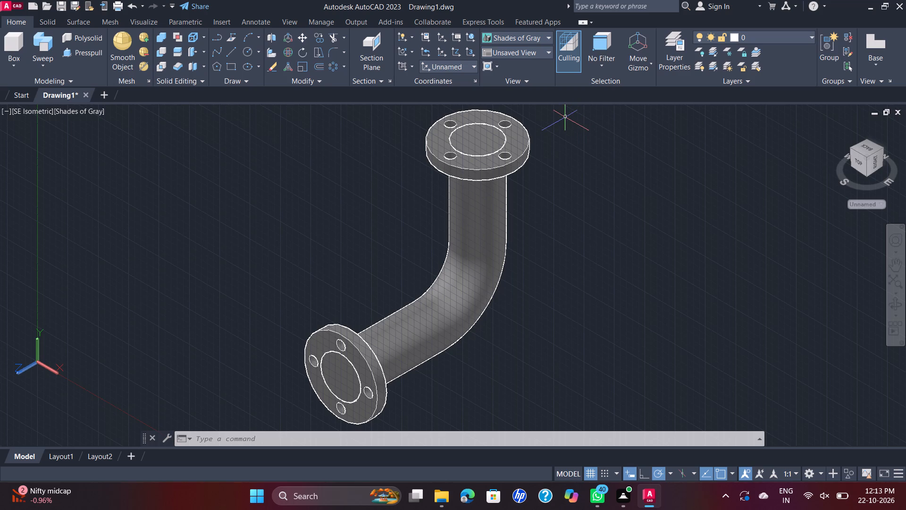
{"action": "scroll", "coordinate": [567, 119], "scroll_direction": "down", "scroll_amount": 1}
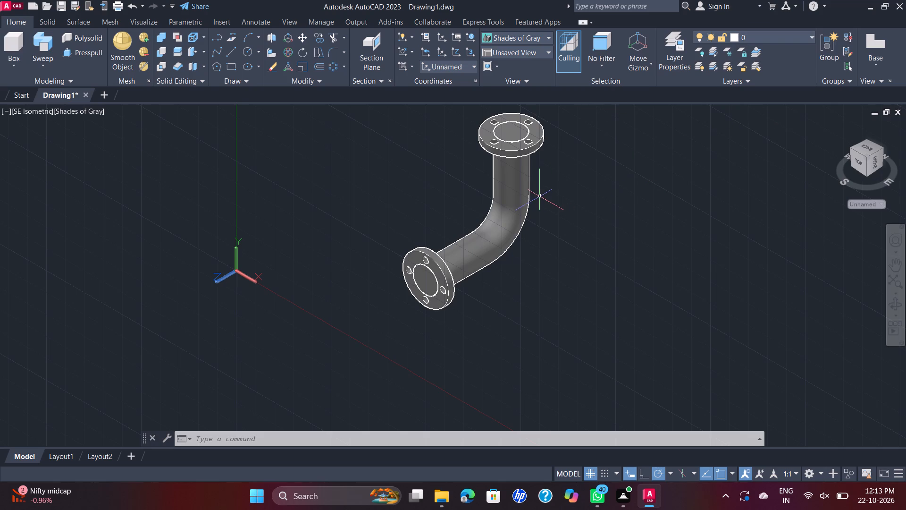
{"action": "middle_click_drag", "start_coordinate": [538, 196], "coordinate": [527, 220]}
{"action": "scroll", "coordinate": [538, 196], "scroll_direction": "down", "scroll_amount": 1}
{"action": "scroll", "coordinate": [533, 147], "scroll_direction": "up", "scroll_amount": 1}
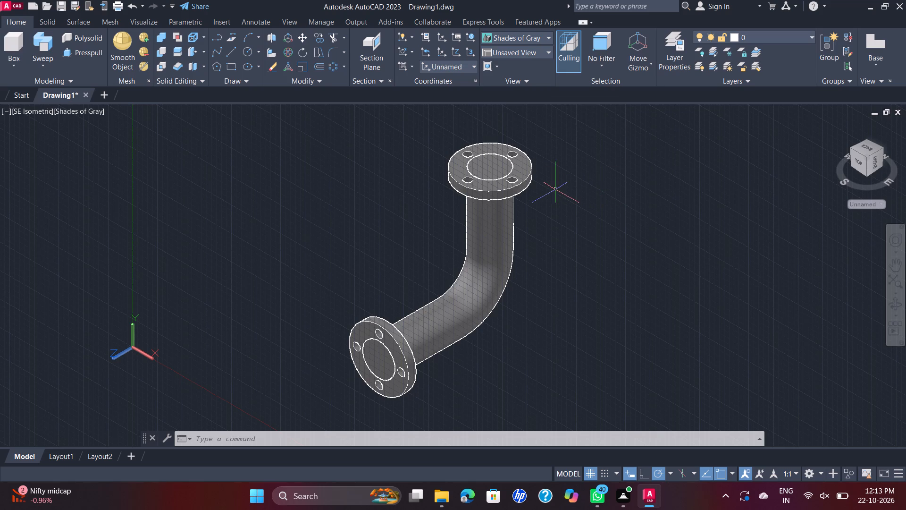
In the Right view, draw a circle of radius 45 mm in the empty space to the right of the pipe bend.
{"action": "left_click", "coordinate": [32, 118]}
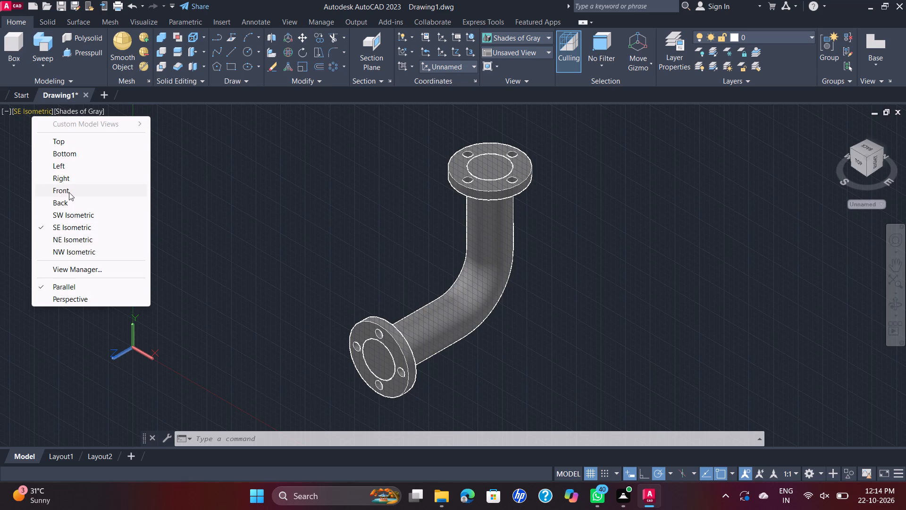
{"action": "left_click", "coordinate": [69, 176]}
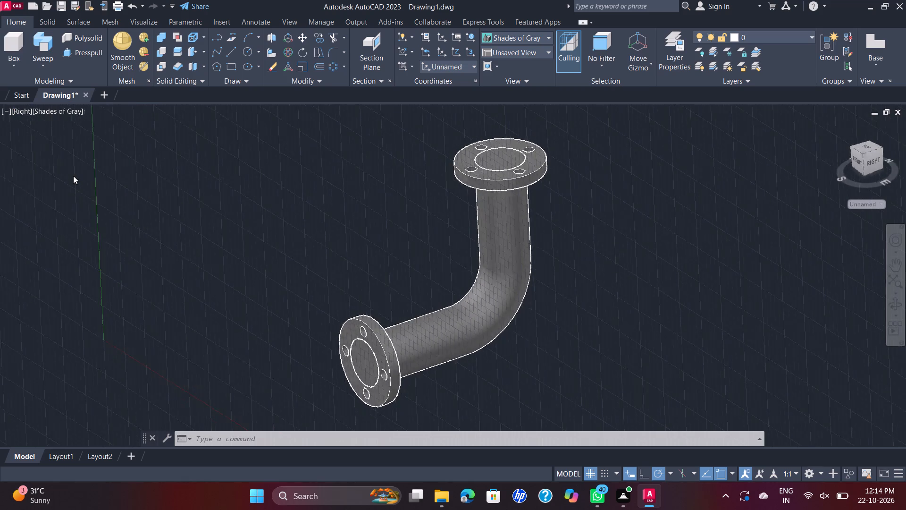
{"action": "scroll", "coordinate": [521, 152], "scroll_direction": "down", "scroll_amount": 2}
{"action": "middle_click_drag", "start_coordinate": [538, 159], "coordinate": [485, 227]}
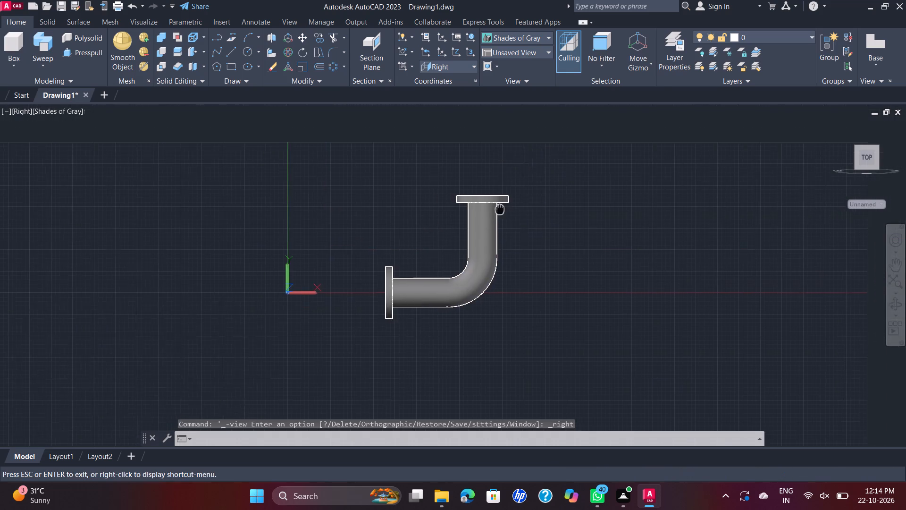
{"action": "middle_click_drag", "start_coordinate": [485, 227], "coordinate": [477, 235]}
{"action": "scroll", "coordinate": [475, 218], "scroll_direction": "up", "scroll_amount": 2}
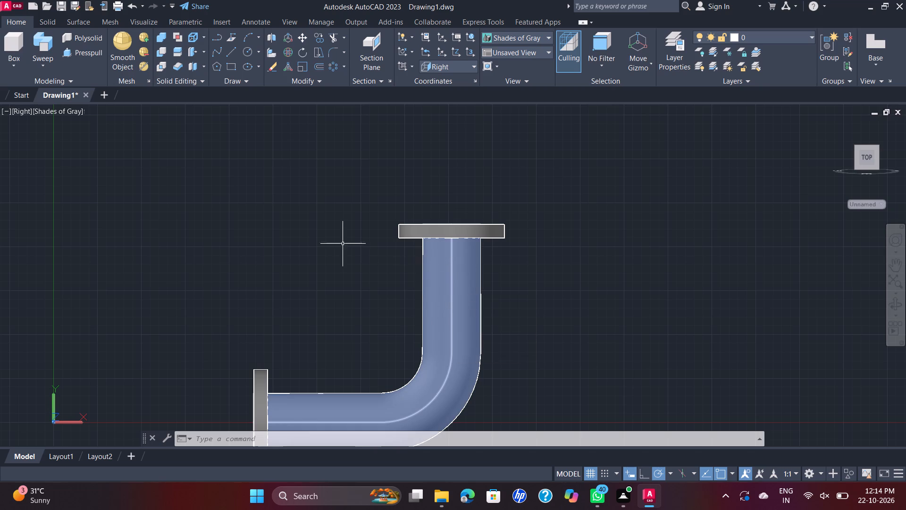
{"action": "left_click", "coordinate": [228, 54]}
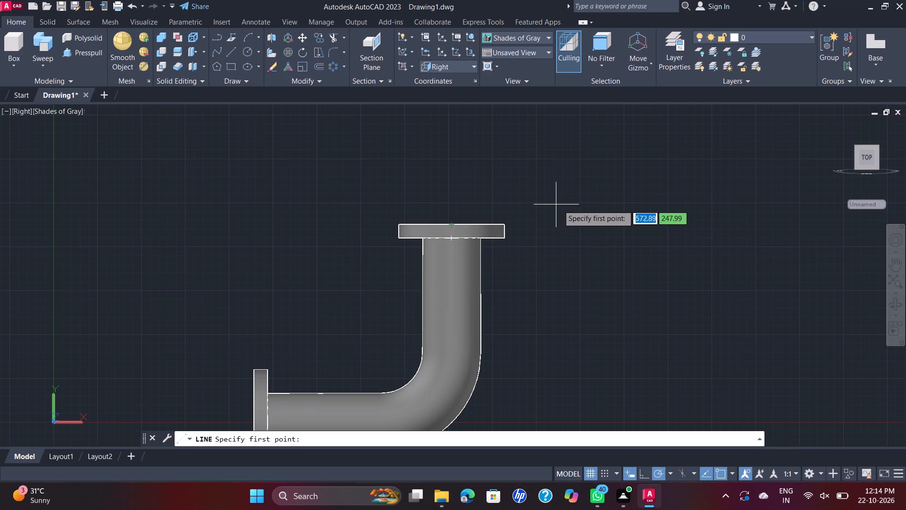
{"action": "key", "text": "Escape"}
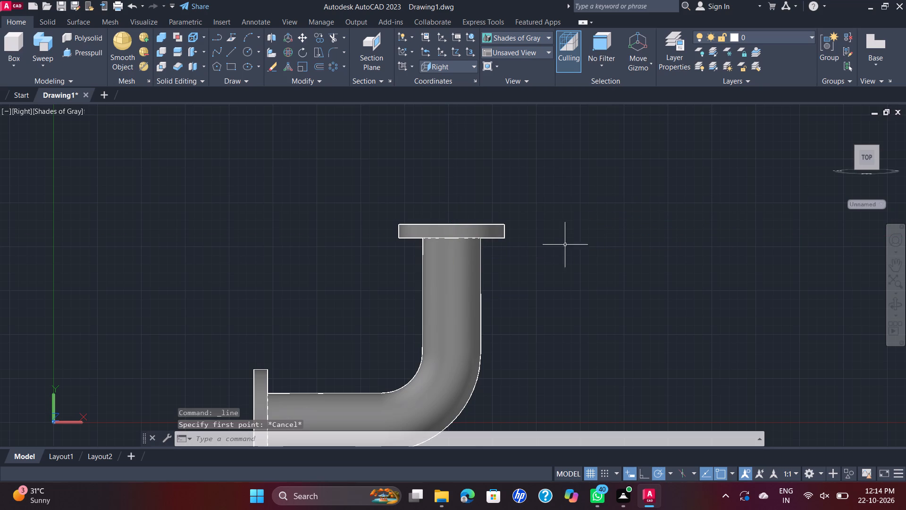
{"action": "scroll", "coordinate": [529, 177], "scroll_direction": "down", "scroll_amount": 1}
{"action": "middle_click_drag", "start_coordinate": [537, 192], "coordinate": [396, 171]}
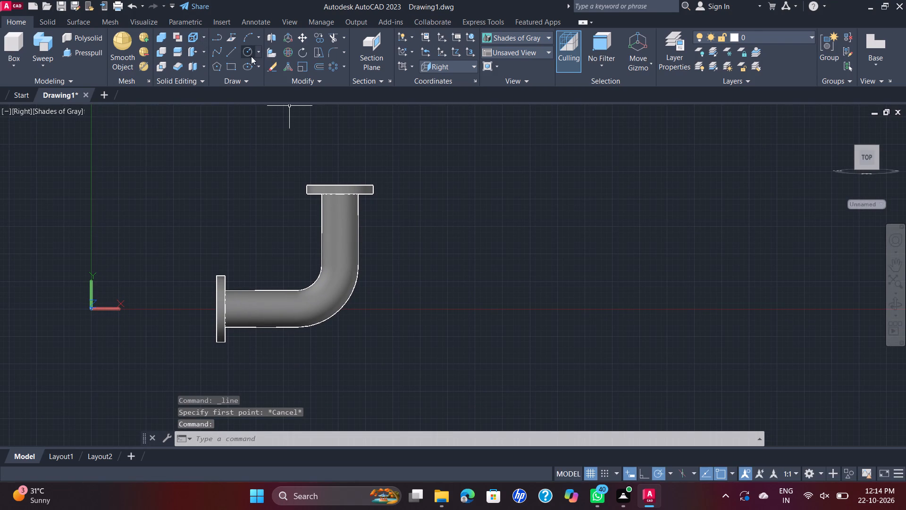
{"action": "left_click", "coordinate": [246, 54]}
{"action": "left_click", "coordinate": [587, 222]}
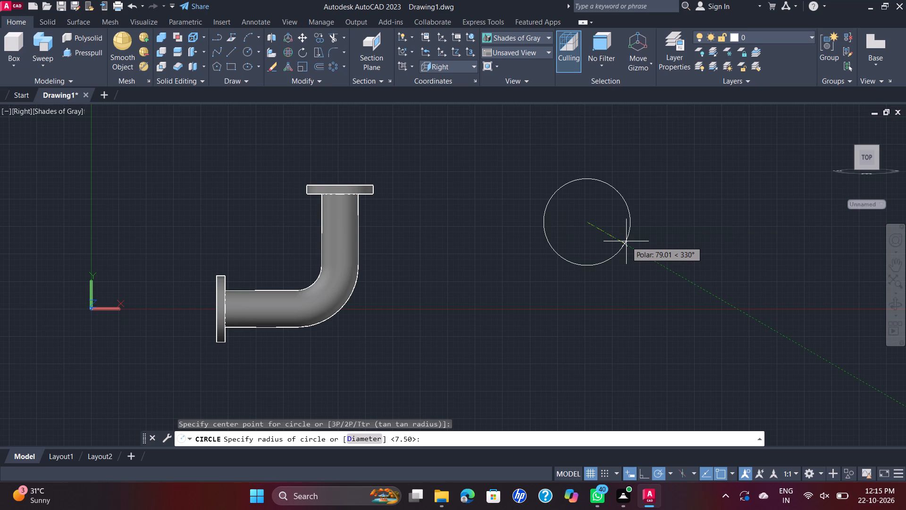
{"action": "type", "text": "45"}
{"action": "key", "text": "Return"}
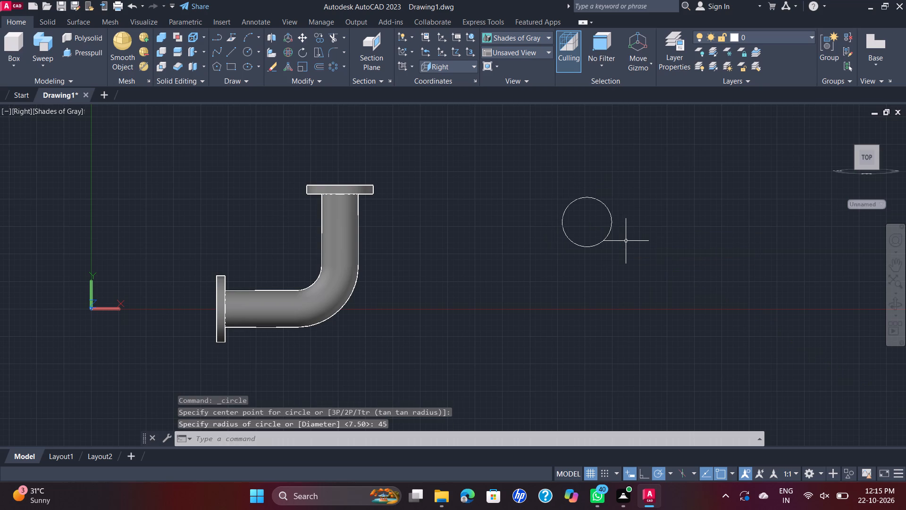
{"action": "key", "text": "space"}
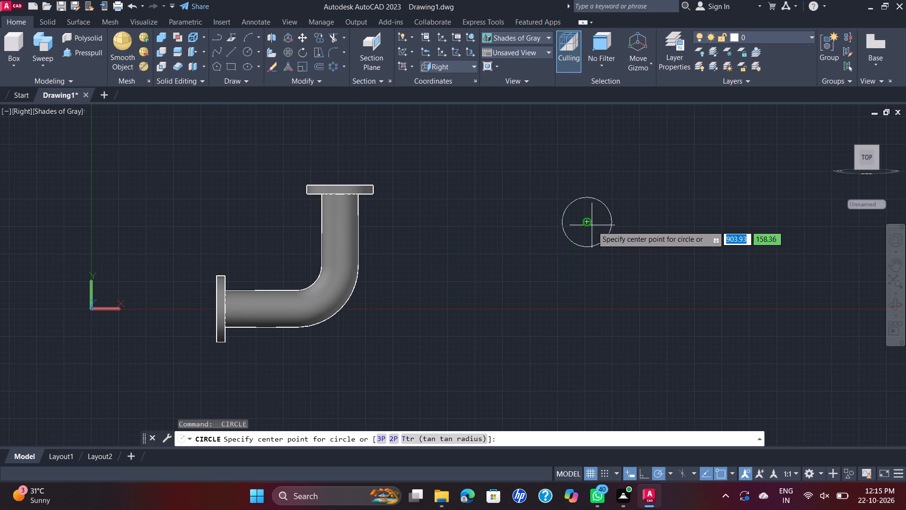
{"action": "key", "text": "Escape"}
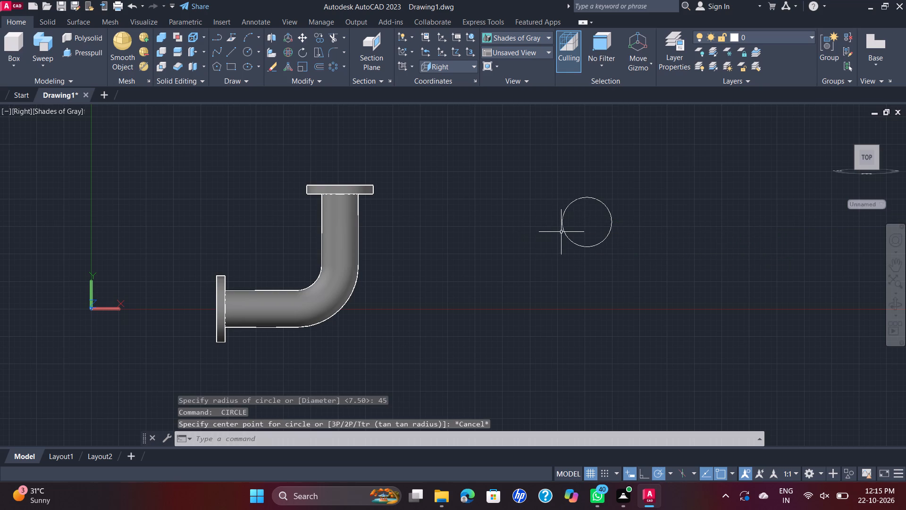
Draw a 165 mm horizontal line above the 45 mm radius circle.
{"action": "left_click", "coordinate": [230, 54]}
{"action": "left_click", "coordinate": [467, 151]}
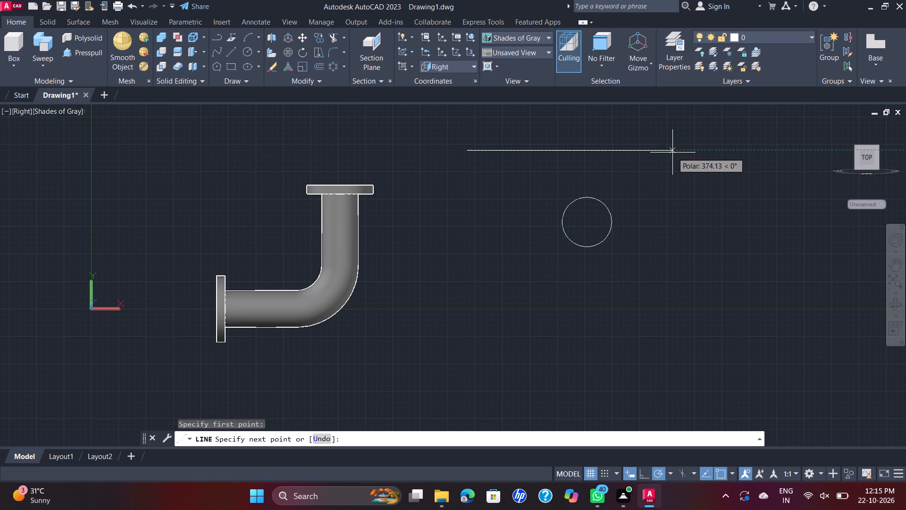
{"action": "key", "text": "1"}
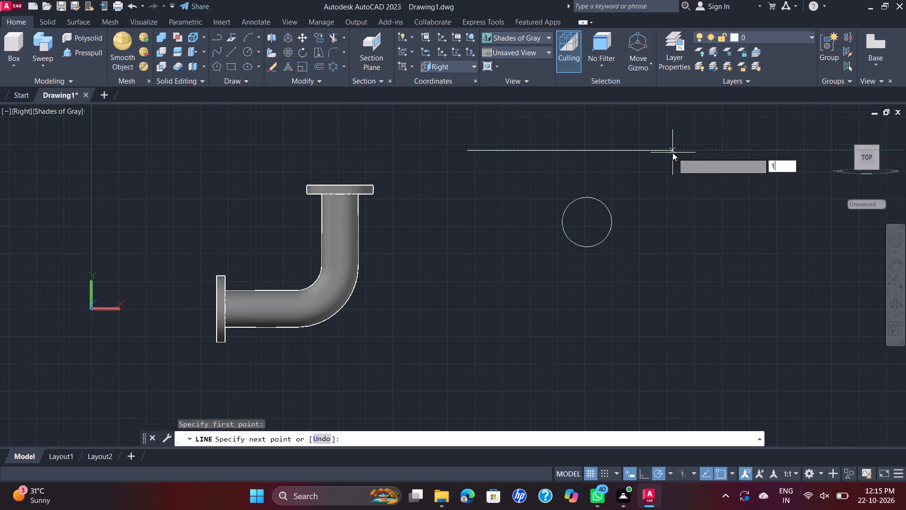
{"action": "type", "text": "65"}
{"action": "key", "text": "Return"}
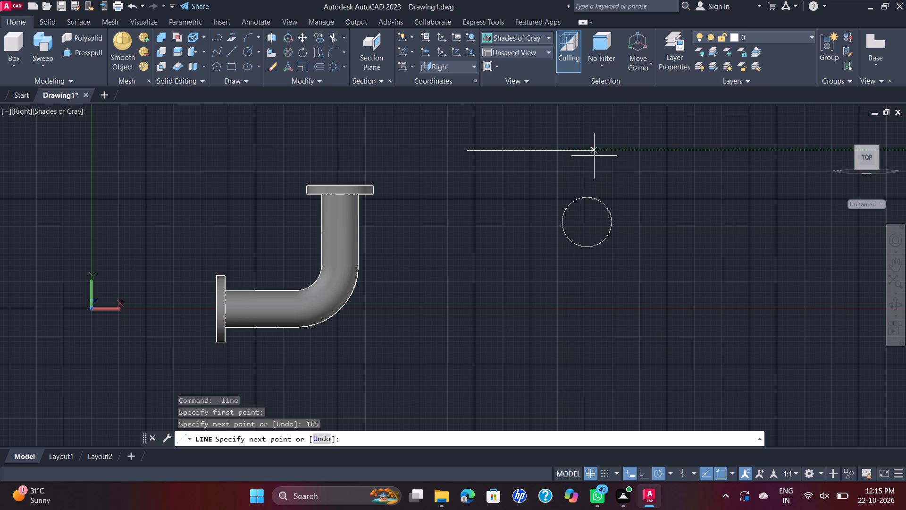
{"action": "key", "text": "Escape"}
Move the 45 mm radius circle from its centre to the midpoint of the horizontal line.
{"action": "left_click", "coordinate": [640, 189]}
{"action": "left_click", "coordinate": [574, 251]}
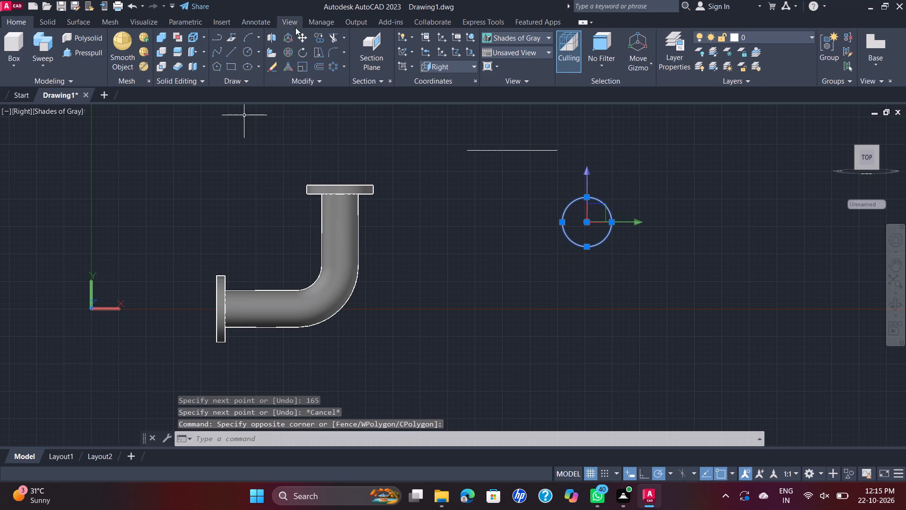
{"action": "left_click", "coordinate": [298, 34]}
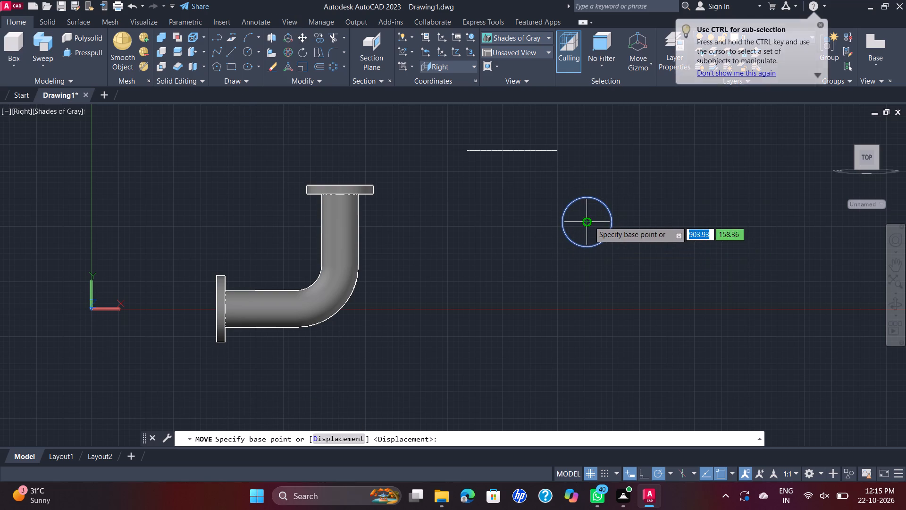
{"action": "left_click", "coordinate": [589, 221]}
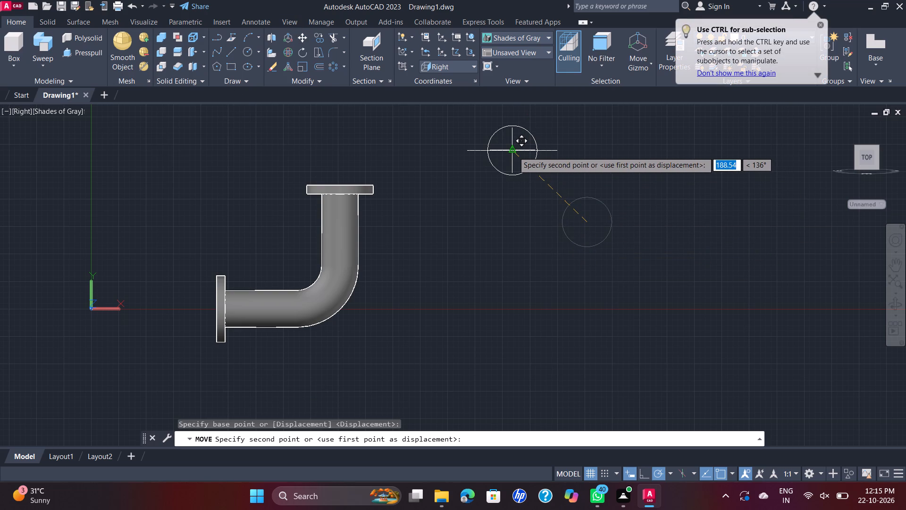
{"action": "left_click", "coordinate": [513, 151]}
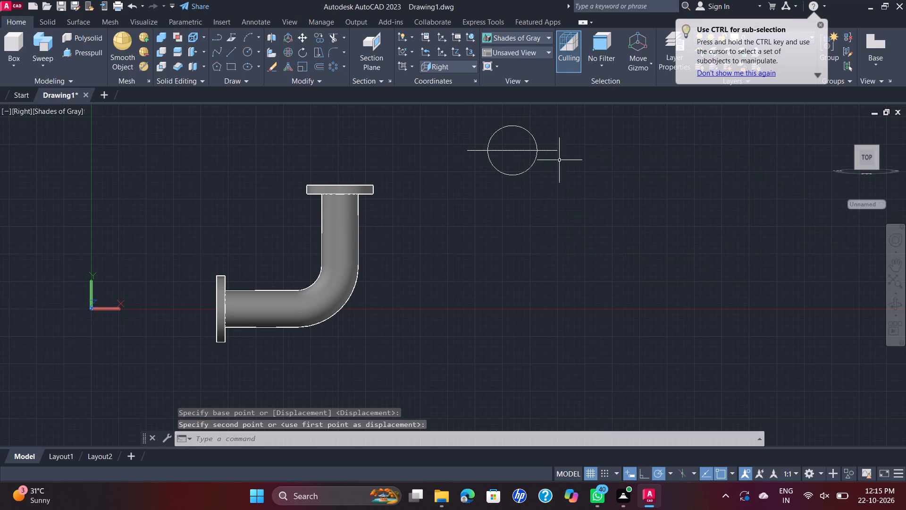
Draw a circle of diameter 24 mm centred on the left endpoint of the horizontal line.
{"action": "middle_click_drag", "start_coordinate": [565, 148], "coordinate": [623, 210]}
{"action": "scroll", "coordinate": [615, 205], "scroll_direction": "up", "scroll_amount": 1}
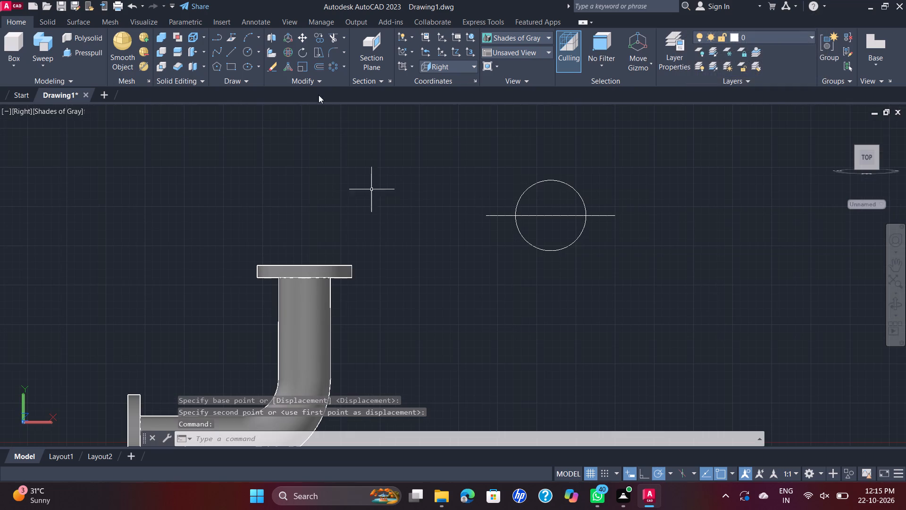
{"action": "left_click", "coordinate": [244, 49]}
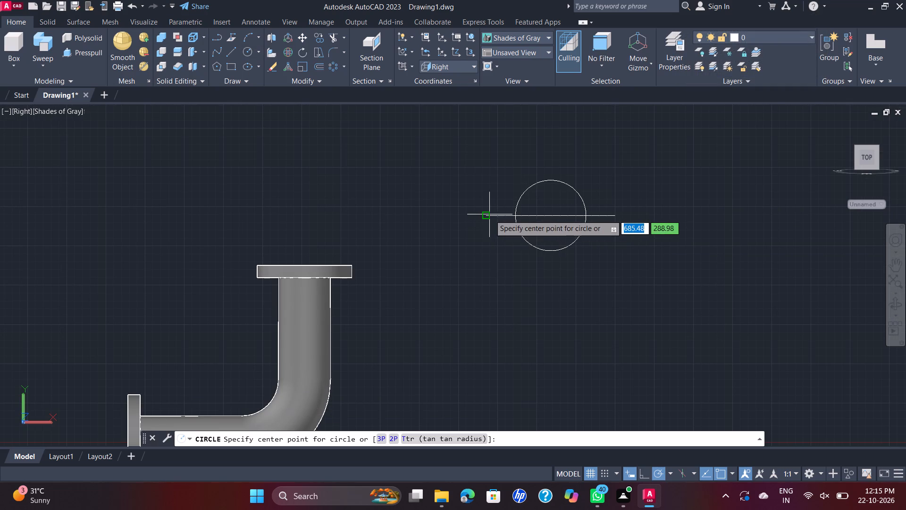
{"action": "left_click", "coordinate": [488, 215]}
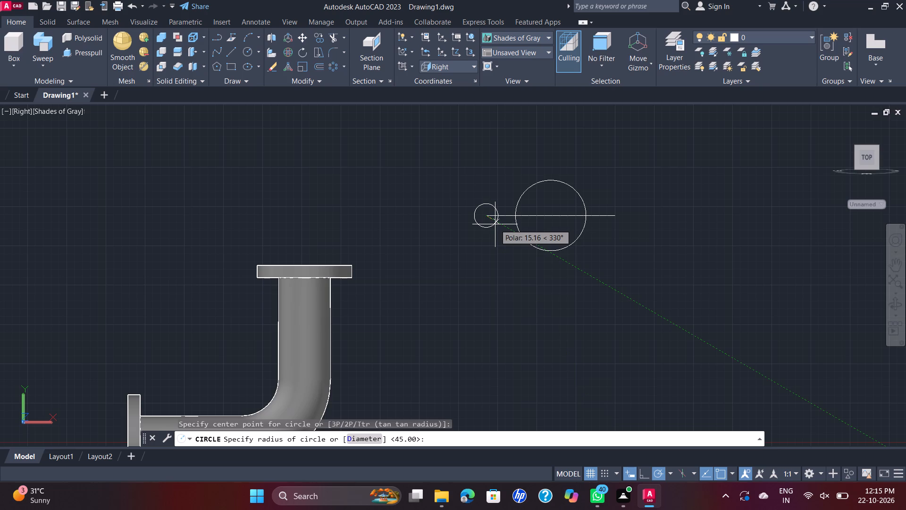
{"action": "key", "text": "d"}
{"action": "key", "text": "Return"}
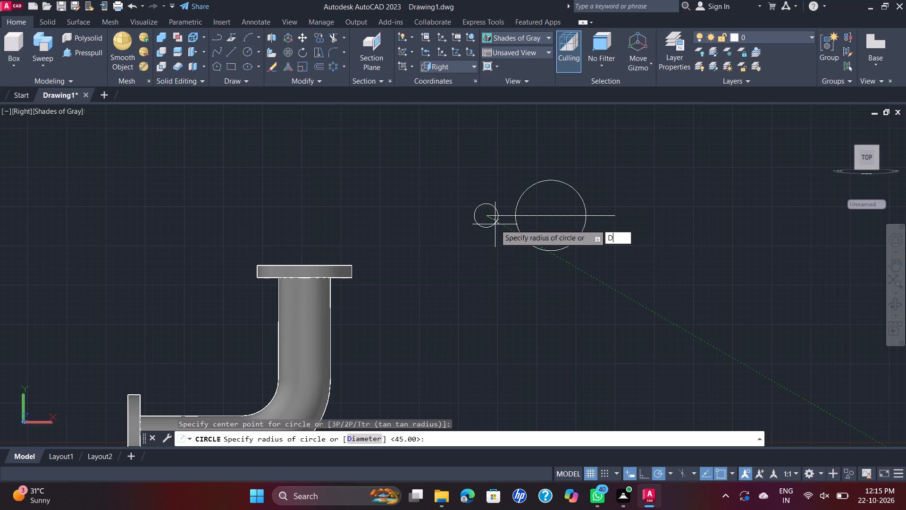
{"action": "type", "text": "24"}
{"action": "key", "text": "Return"}
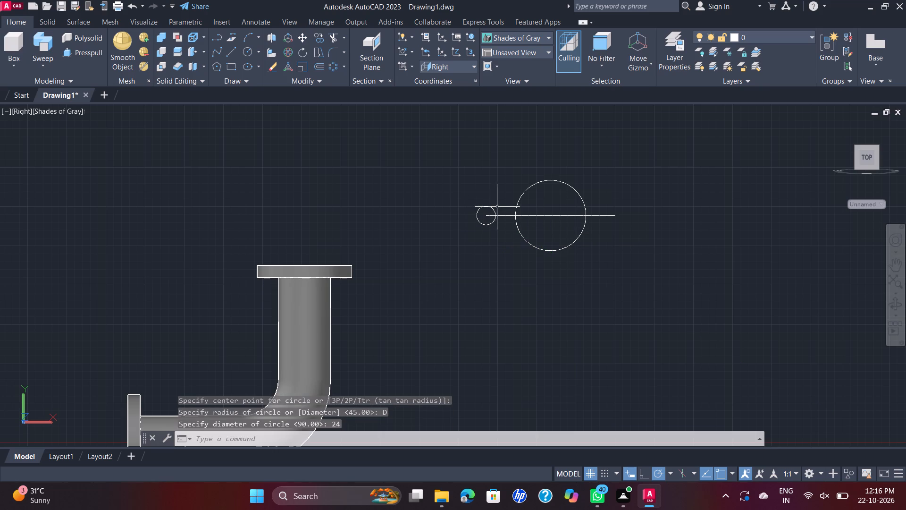
Copy the 24 mm circle from its centre to the right endpoint of the horizontal line.
{"action": "left_click", "coordinate": [494, 210]}
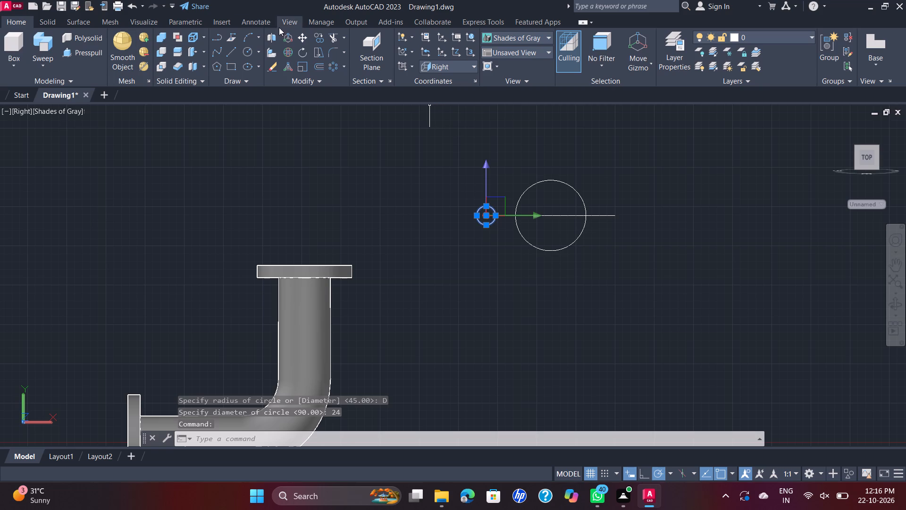
{"action": "left_click", "coordinate": [301, 36]}
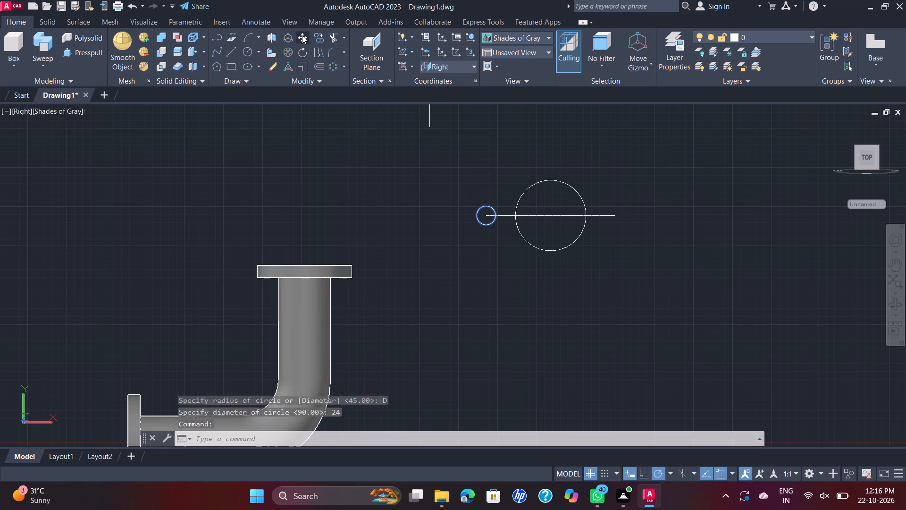
{"action": "left_click", "coordinate": [314, 39]}
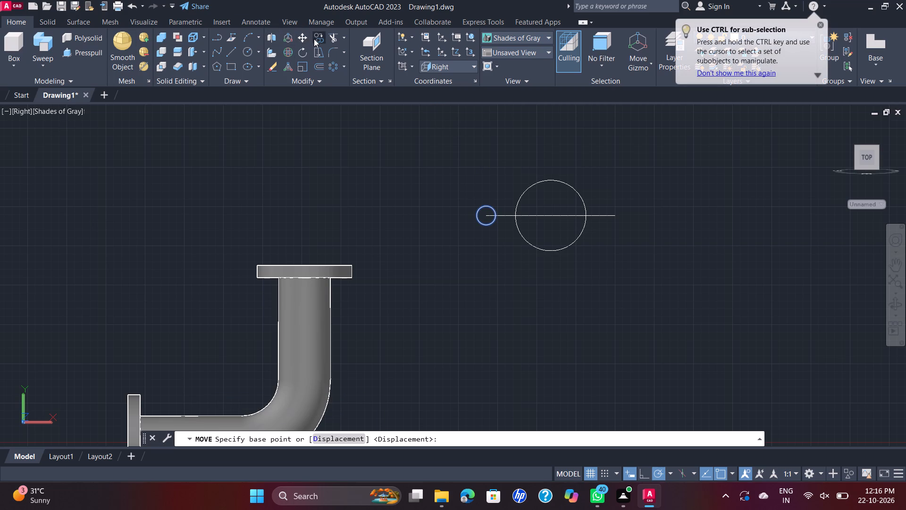
{"action": "left_click", "coordinate": [485, 207]}
{"action": "right_click", "coordinate": [486, 207]}
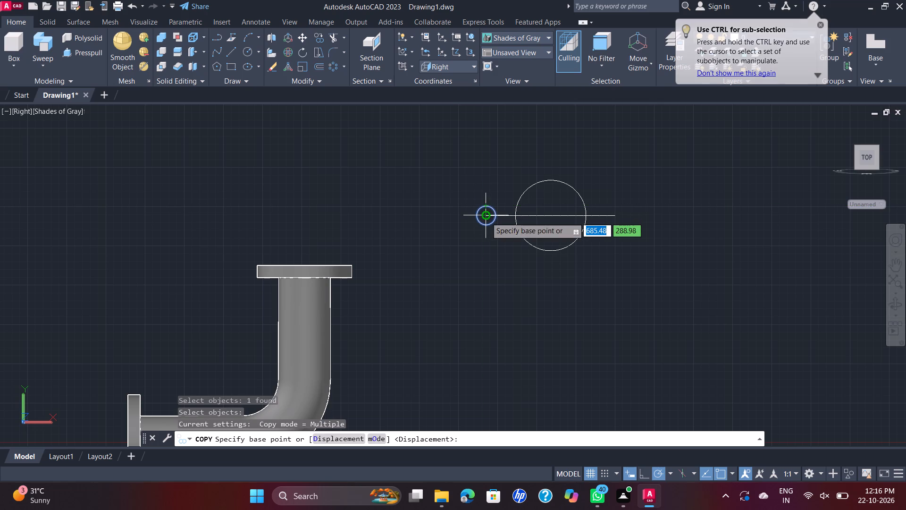
{"action": "left_click", "coordinate": [486, 217]}
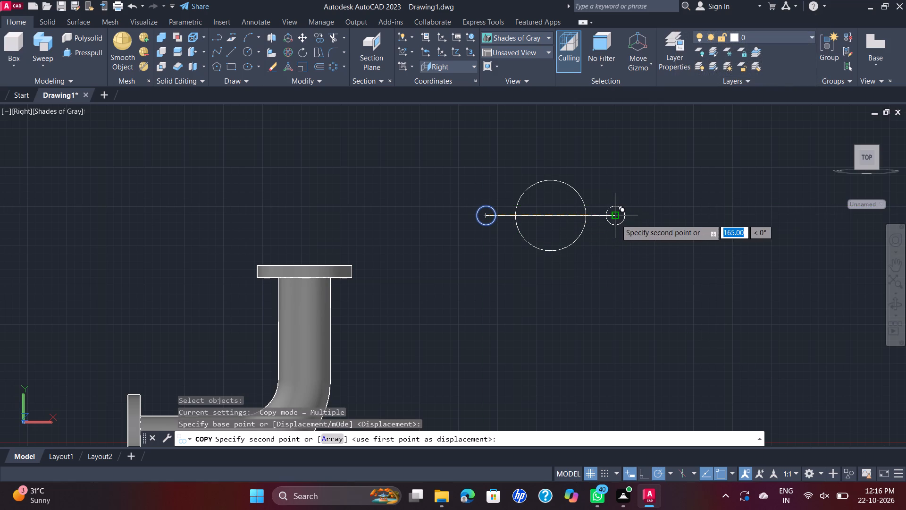
{"action": "left_click", "coordinate": [615, 218]}
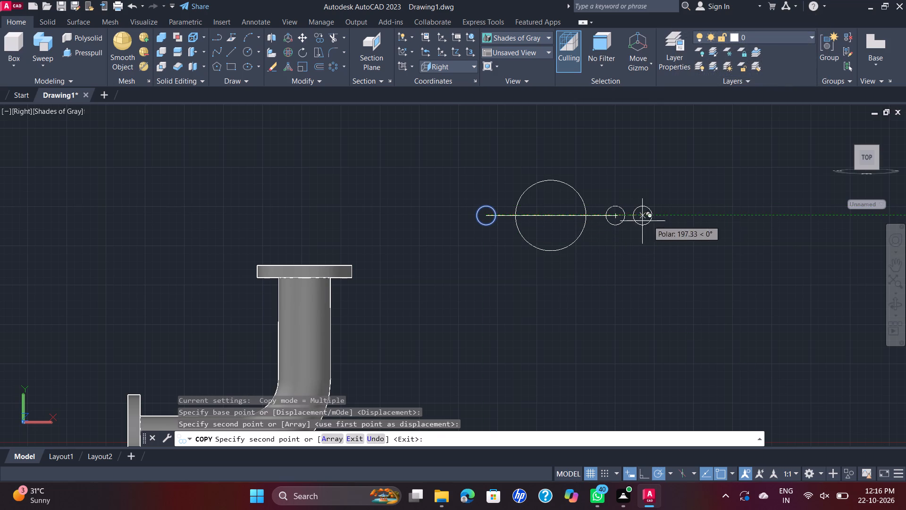
Draw two connected lines from the left 24 mm circle's top quadrant via the central circle's top quadrant to the right circle's top quadrant.
{"action": "key", "text": "Escape"}
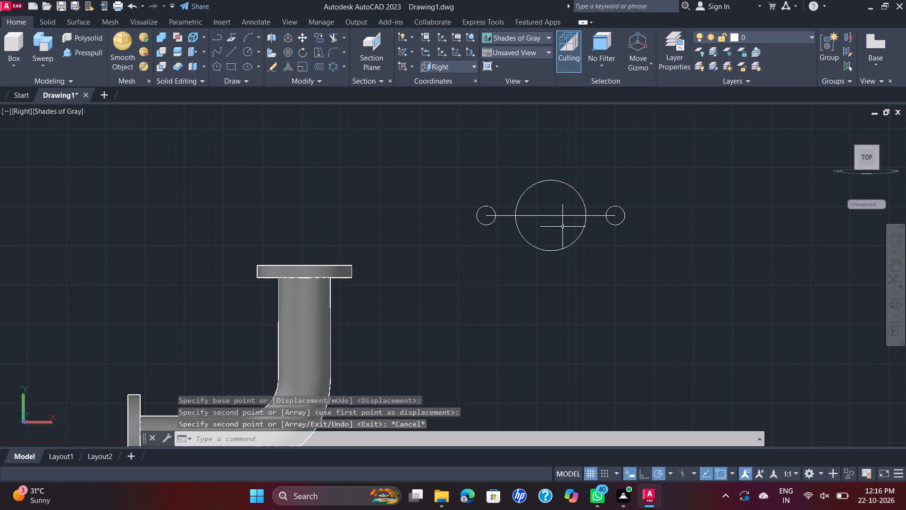
{"action": "left_click", "coordinate": [233, 52]}
{"action": "left_click", "coordinate": [484, 205]}
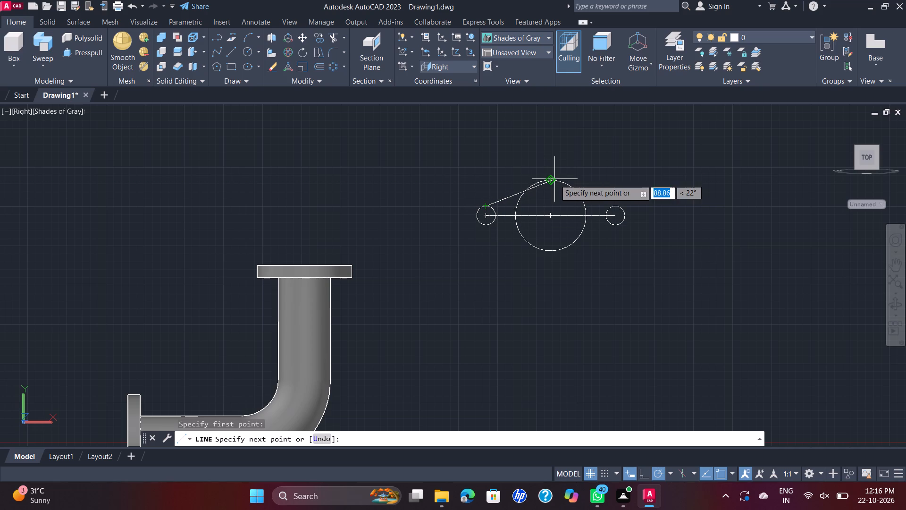
{"action": "left_click", "coordinate": [551, 179]}
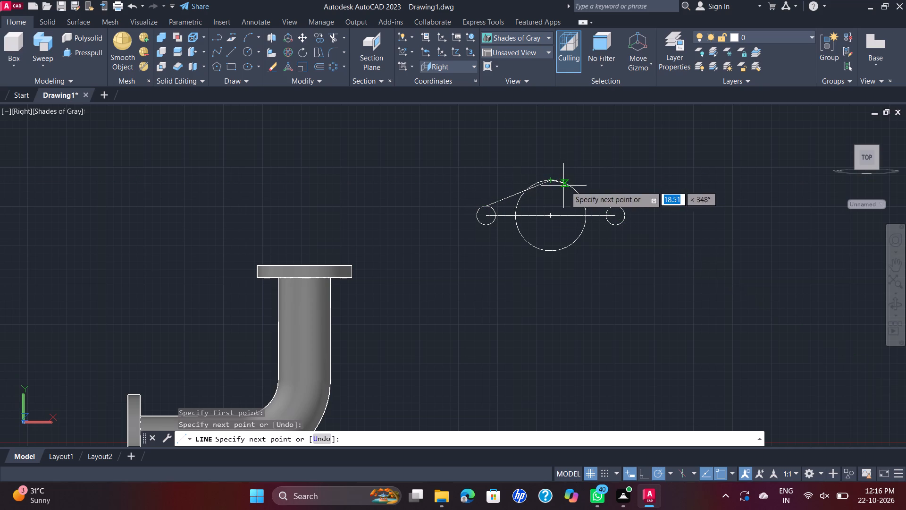
{"action": "left_click", "coordinate": [616, 206]}
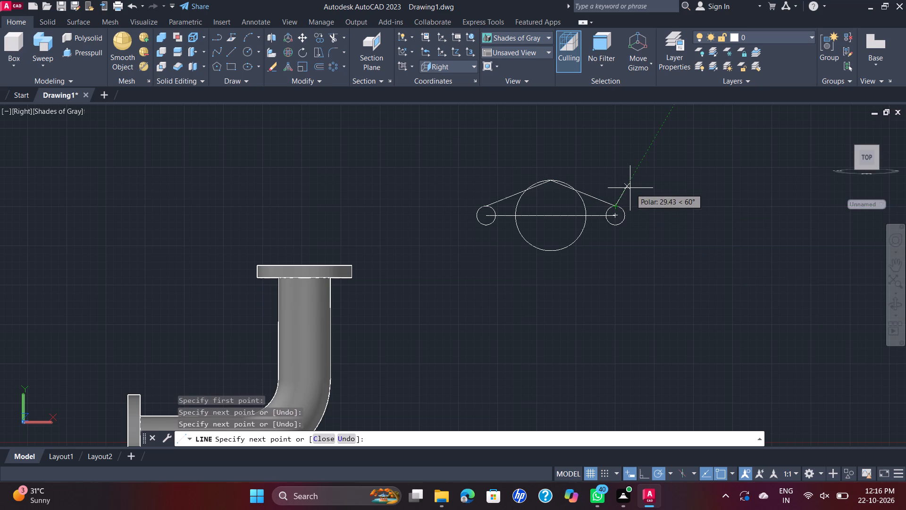
{"action": "key", "text": "Escape"}
Draw two connected lines joining the bottom quadrants of the left small circle, the central circle and the right small circle.
{"action": "key", "text": "space"}
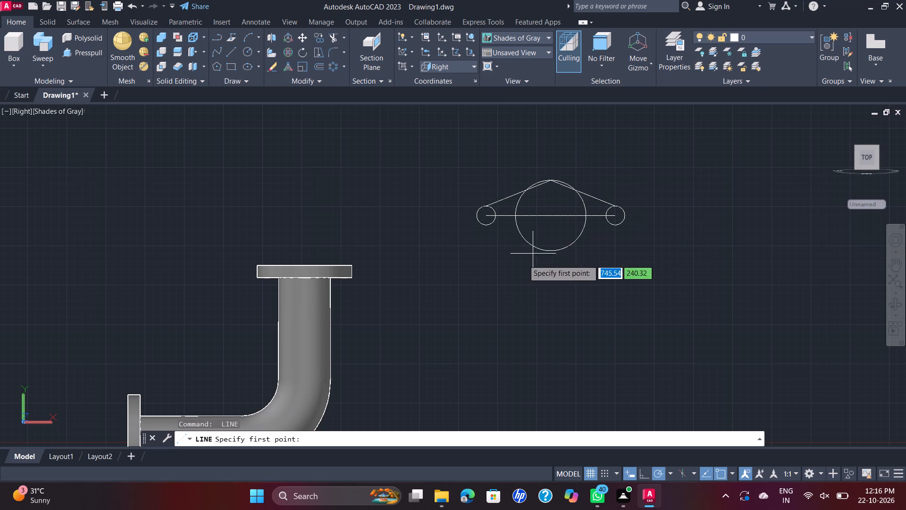
{"action": "left_click", "coordinate": [489, 224]}
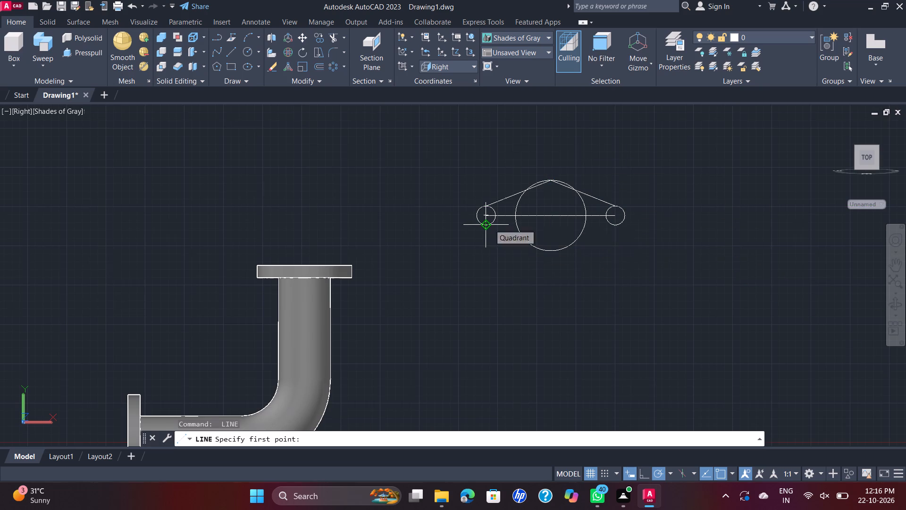
{"action": "left_click", "coordinate": [549, 253]}
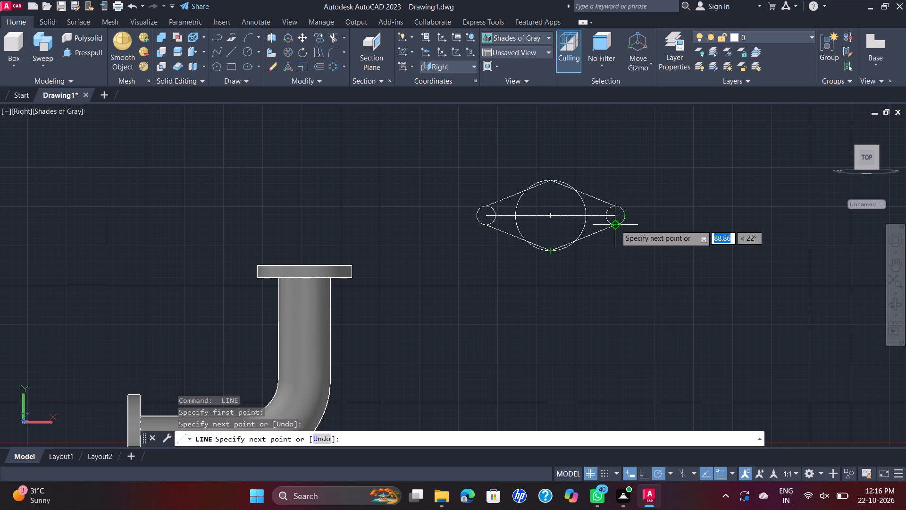
{"action": "left_click", "coordinate": [613, 225]}
{"action": "key", "text": "Escape"}
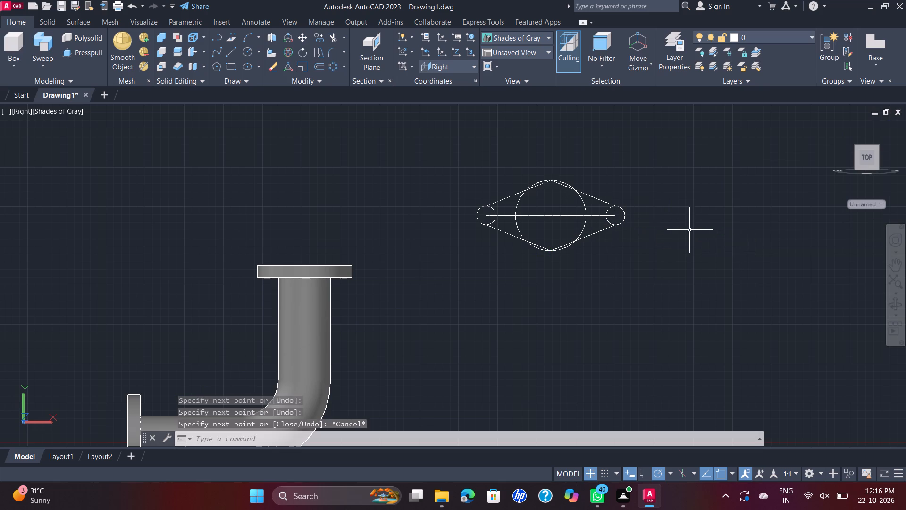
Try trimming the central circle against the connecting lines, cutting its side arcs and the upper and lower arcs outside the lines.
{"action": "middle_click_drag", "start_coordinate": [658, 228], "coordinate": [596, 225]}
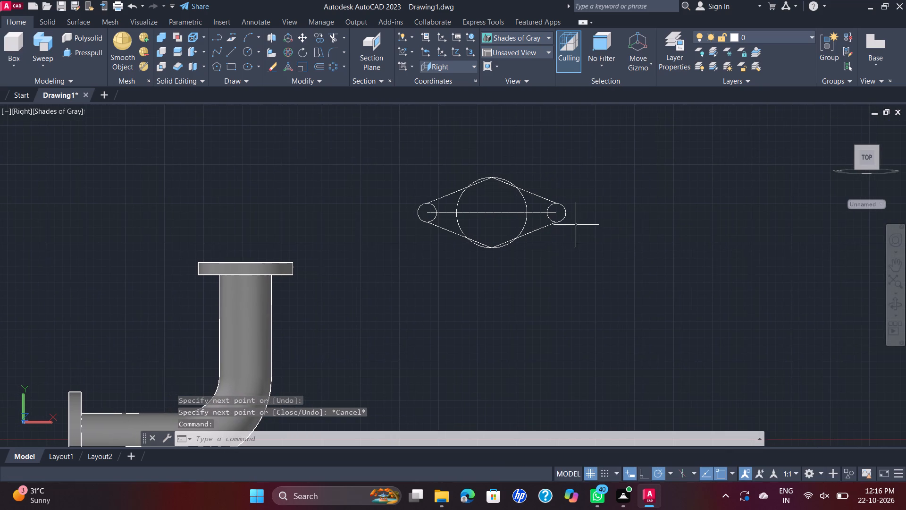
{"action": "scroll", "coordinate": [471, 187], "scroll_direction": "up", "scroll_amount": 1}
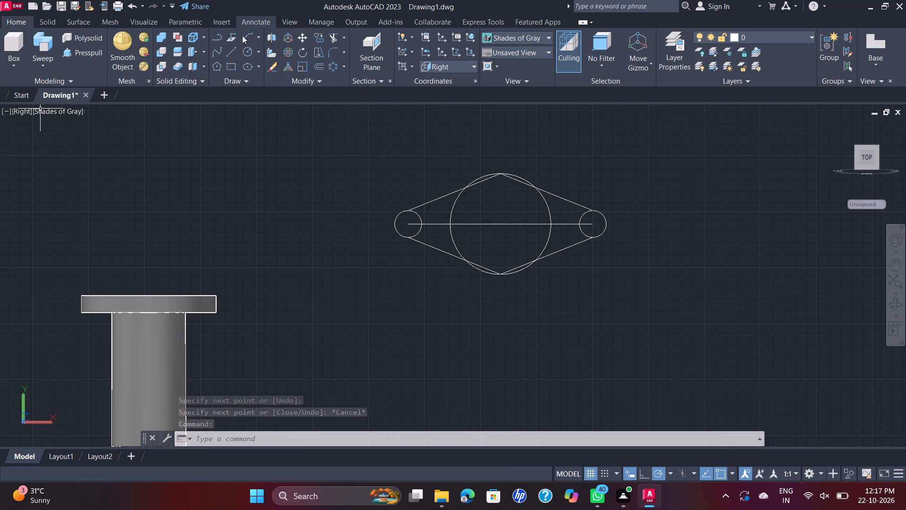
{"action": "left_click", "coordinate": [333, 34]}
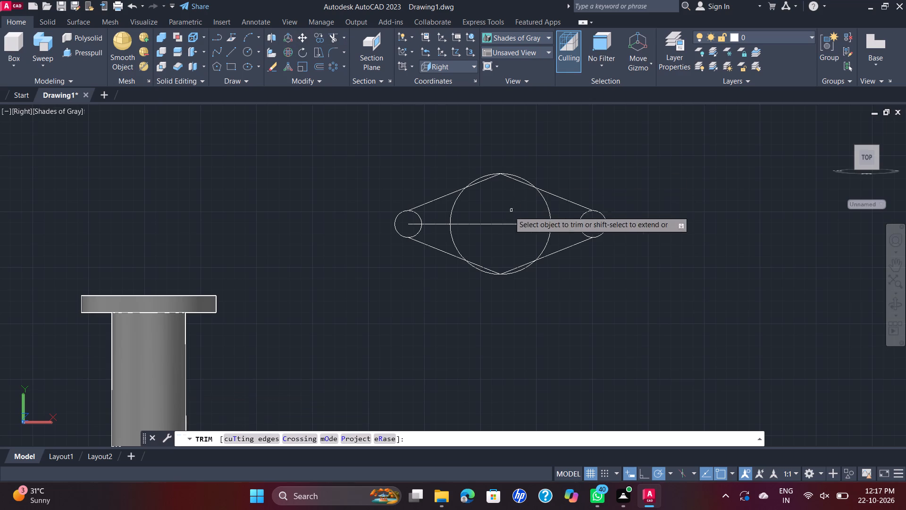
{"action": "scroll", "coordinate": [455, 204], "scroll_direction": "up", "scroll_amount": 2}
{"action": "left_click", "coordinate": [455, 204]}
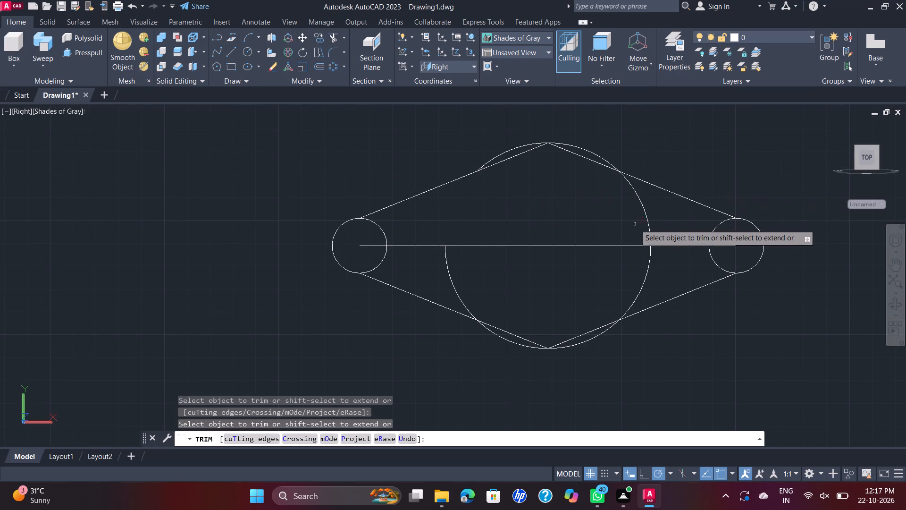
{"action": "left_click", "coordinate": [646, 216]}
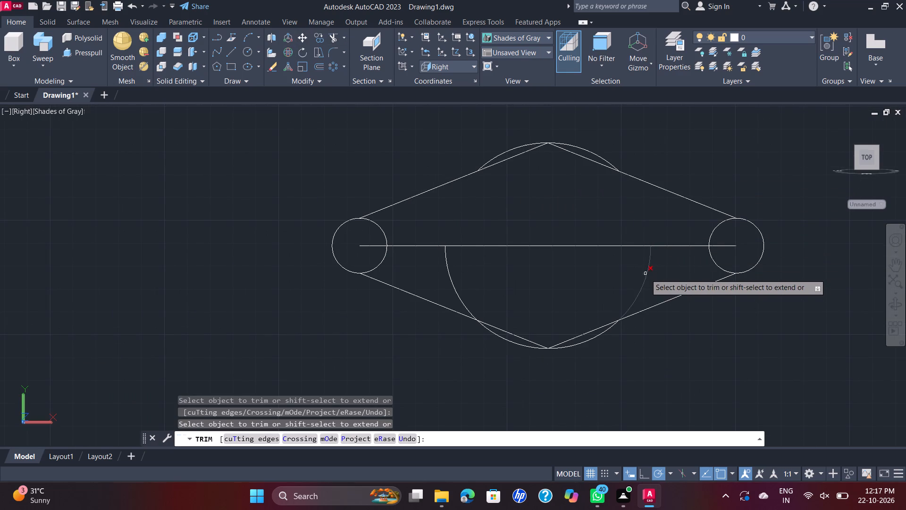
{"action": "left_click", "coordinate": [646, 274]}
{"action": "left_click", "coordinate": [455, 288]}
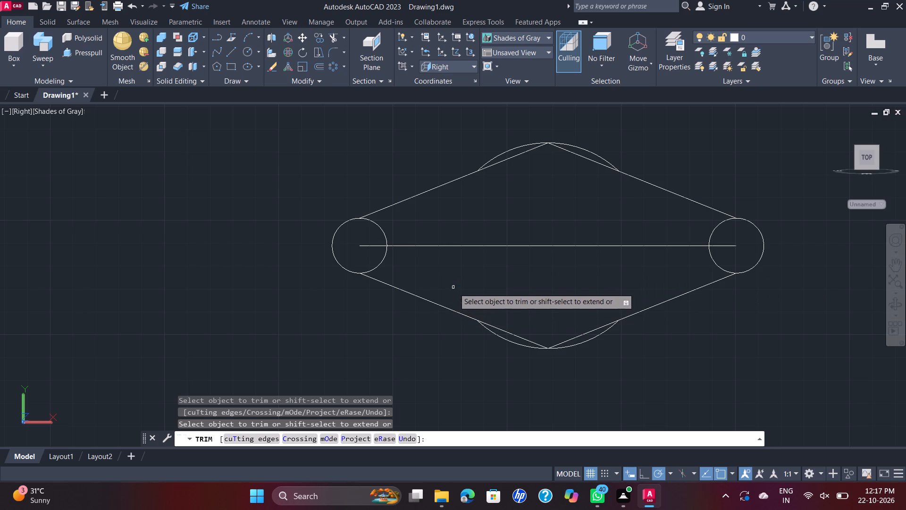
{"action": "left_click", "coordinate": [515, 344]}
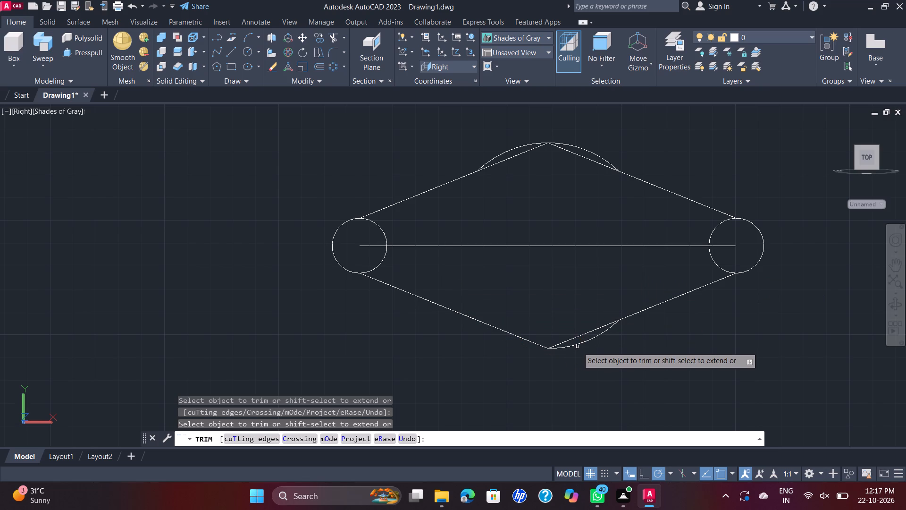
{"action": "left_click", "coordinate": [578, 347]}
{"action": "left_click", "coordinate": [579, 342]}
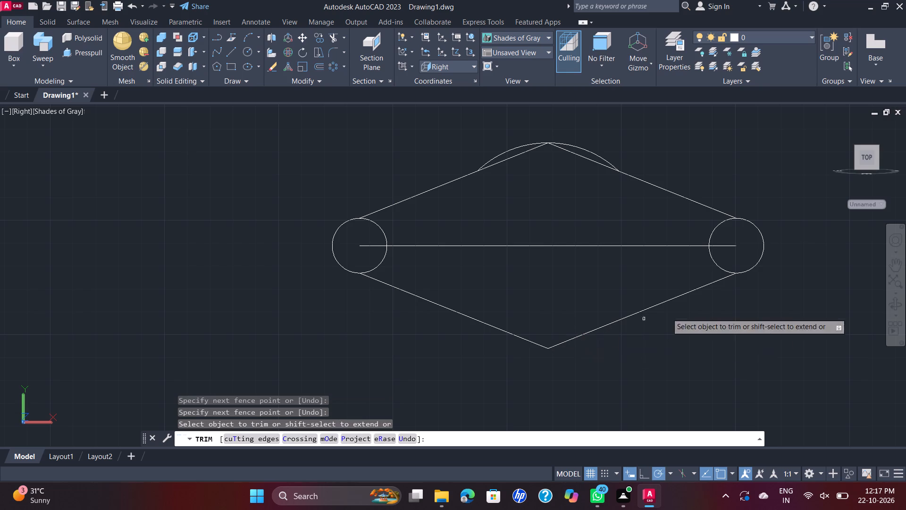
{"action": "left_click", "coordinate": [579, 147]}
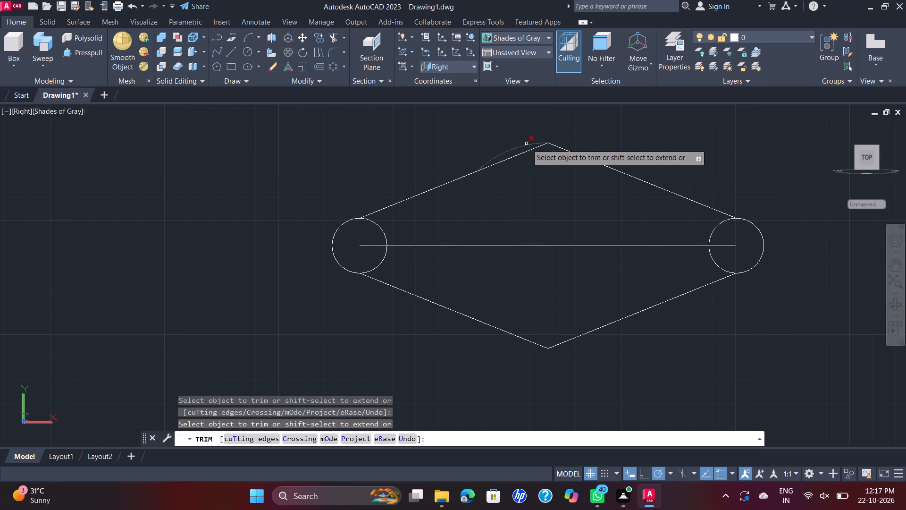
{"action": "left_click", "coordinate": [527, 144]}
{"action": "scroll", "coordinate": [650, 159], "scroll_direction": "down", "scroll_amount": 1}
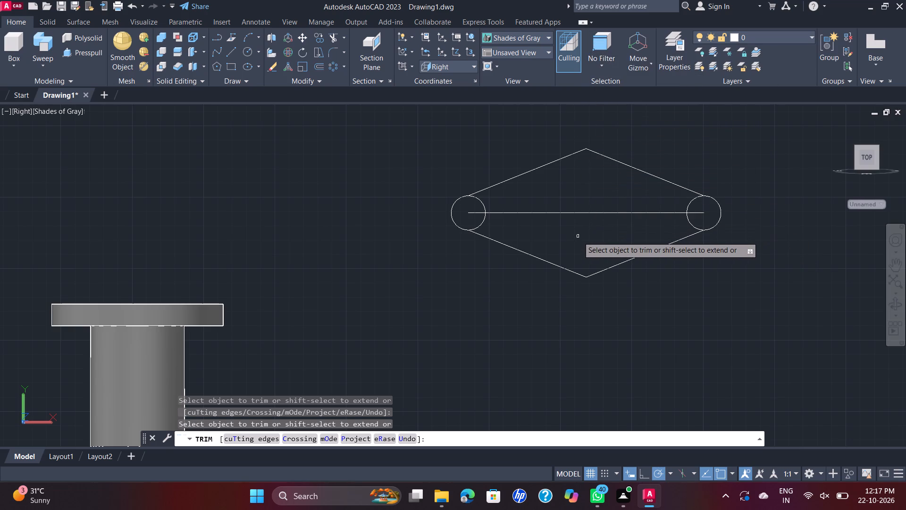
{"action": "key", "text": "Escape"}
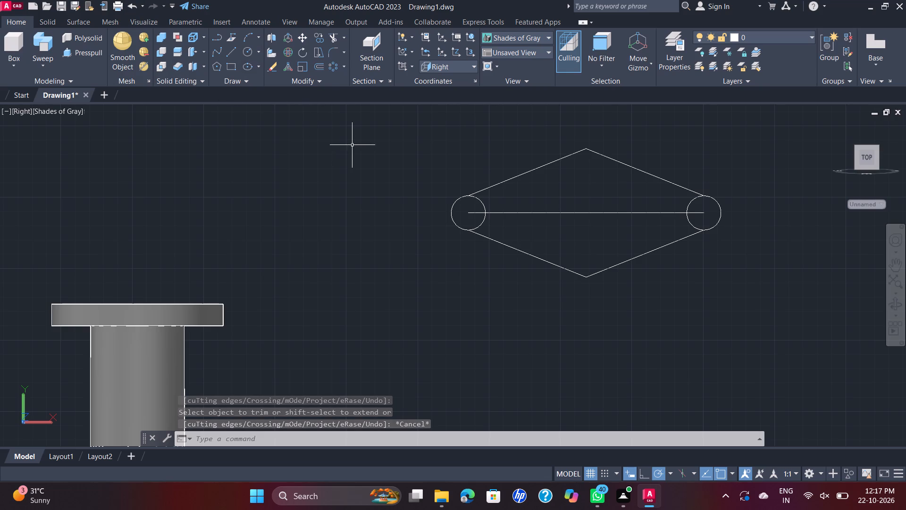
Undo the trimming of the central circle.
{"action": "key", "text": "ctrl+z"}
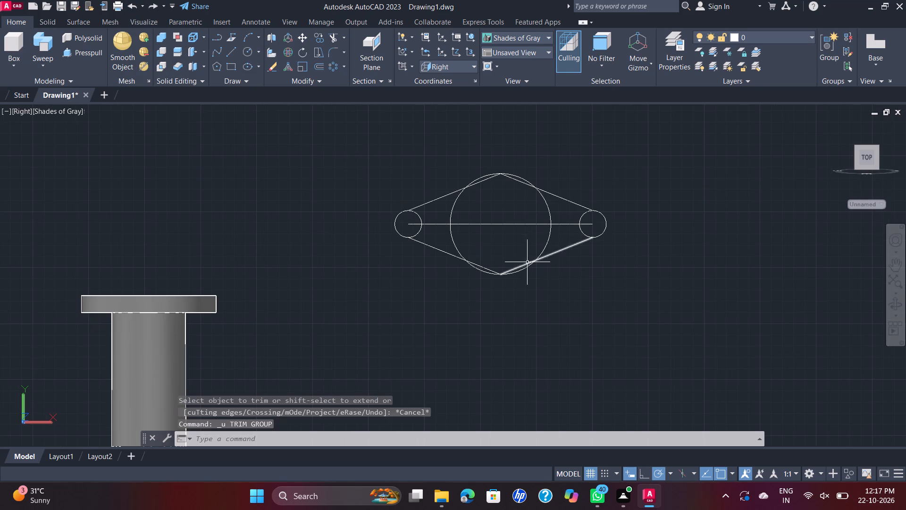
Trim the four connecting-line segments inside the central circle, at its top and bottom.
{"action": "scroll", "coordinate": [524, 262], "scroll_direction": "up", "scroll_amount": 2}
{"action": "scroll", "coordinate": [533, 278], "scroll_direction": "down", "scroll_amount": 1}
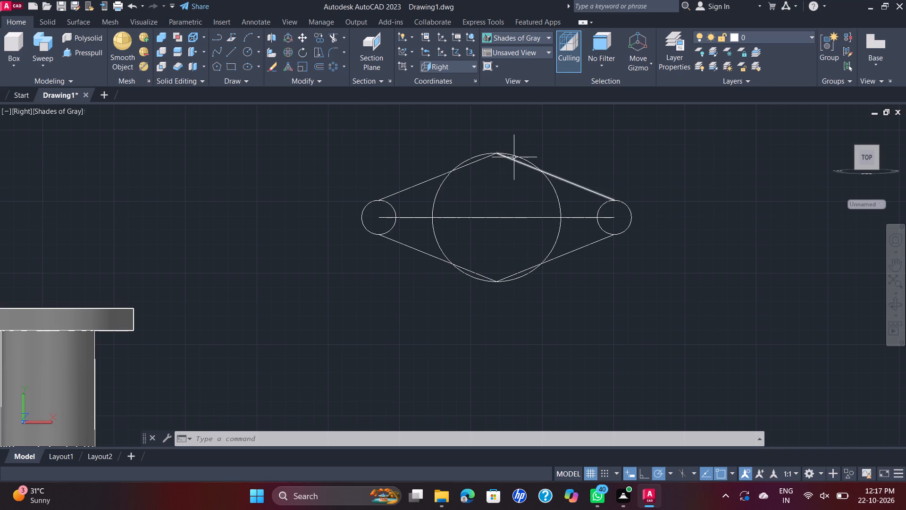
{"action": "scroll", "coordinate": [510, 151], "scroll_direction": "up", "scroll_amount": 6}
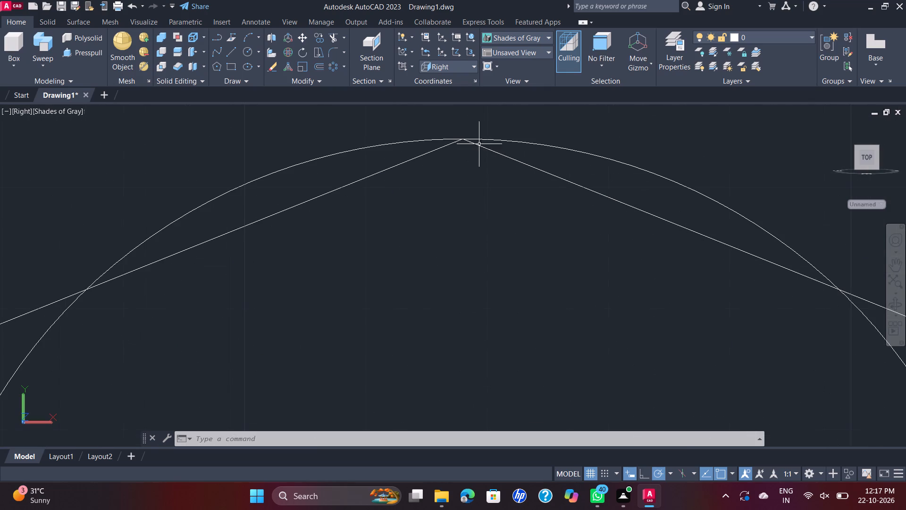
{"action": "scroll", "coordinate": [475, 141], "scroll_direction": "up", "scroll_amount": 2}
{"action": "scroll", "coordinate": [474, 141], "scroll_direction": "down", "scroll_amount": 4}
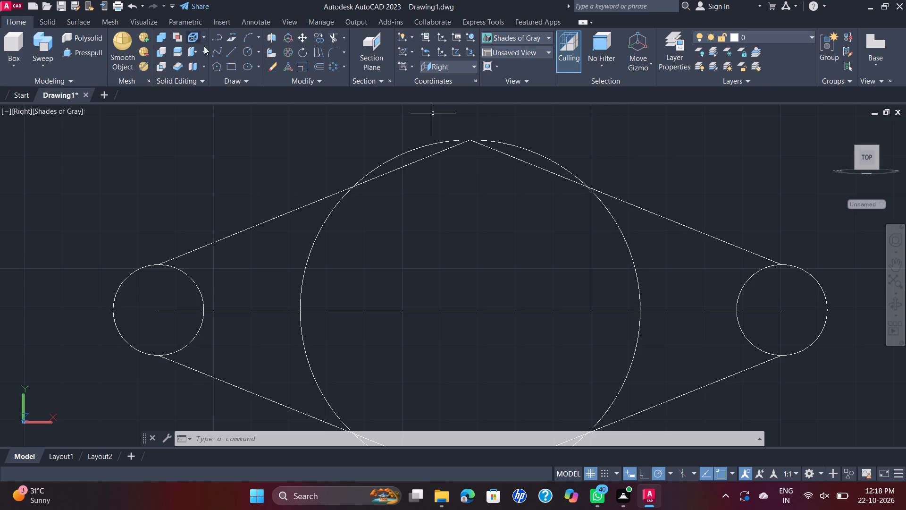
{"action": "left_click", "coordinate": [333, 38]}
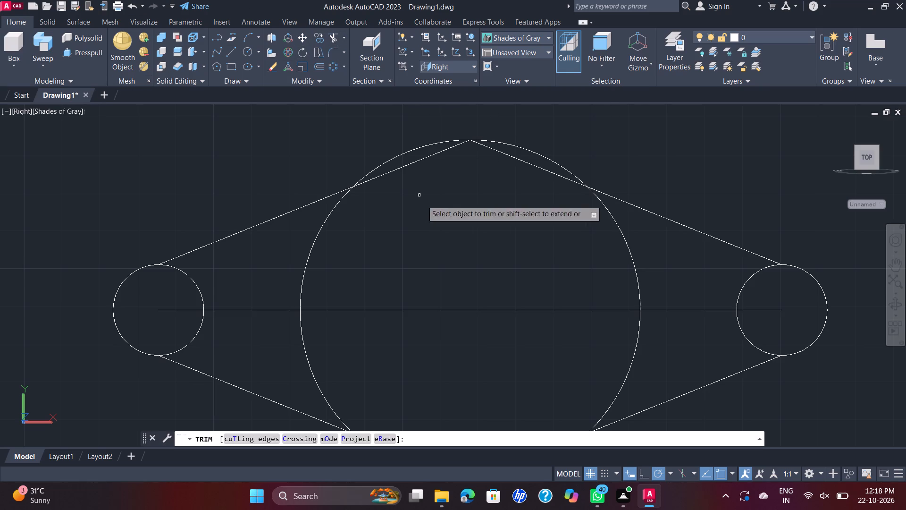
{"action": "left_click", "coordinate": [421, 161]}
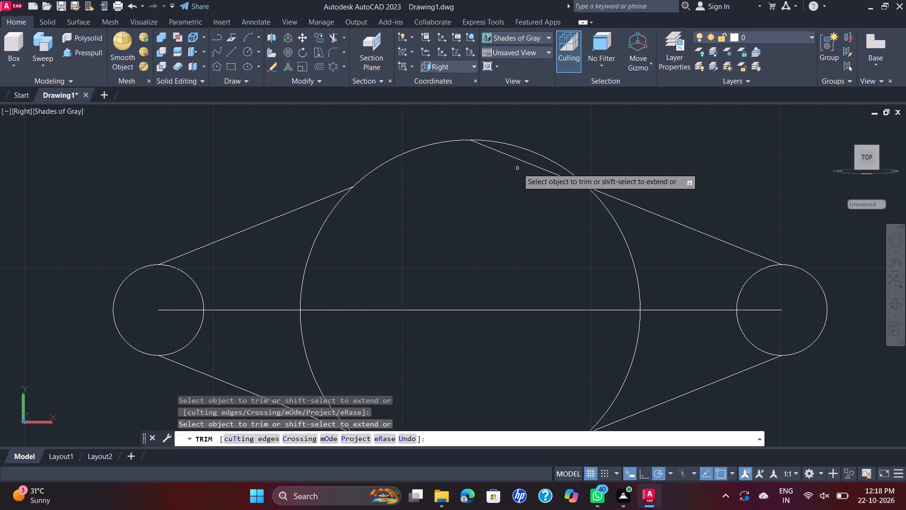
{"action": "left_click", "coordinate": [525, 161]}
{"action": "scroll", "coordinate": [539, 179], "scroll_direction": "down", "scroll_amount": 3}
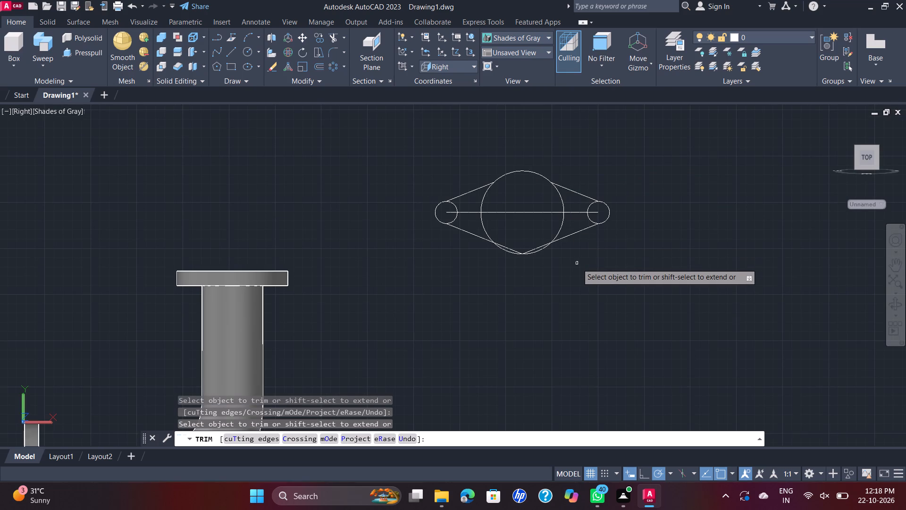
{"action": "scroll", "coordinate": [560, 246], "scroll_direction": "up", "scroll_amount": 2}
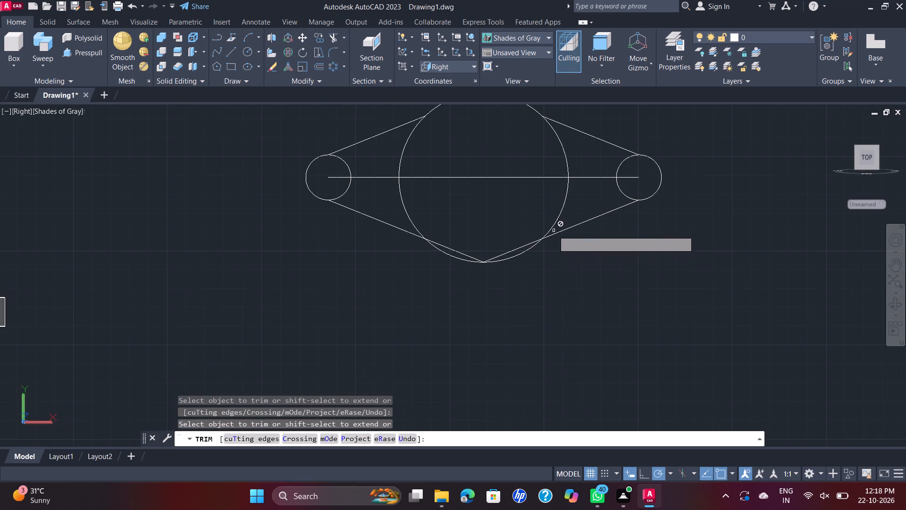
{"action": "scroll", "coordinate": [524, 246], "scroll_direction": "up", "scroll_amount": 2}
{"action": "left_click", "coordinate": [524, 246]}
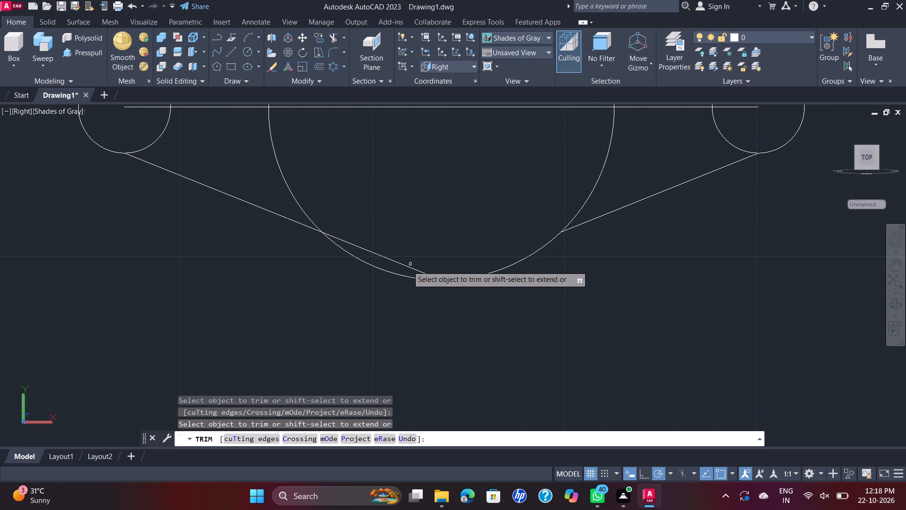
{"action": "left_click", "coordinate": [406, 267]}
Trim the central circle's left and right side arcs between the connecting lines, keeping the top and bottom arcs.
{"action": "scroll", "coordinate": [408, 265], "scroll_direction": "down", "scroll_amount": 4}
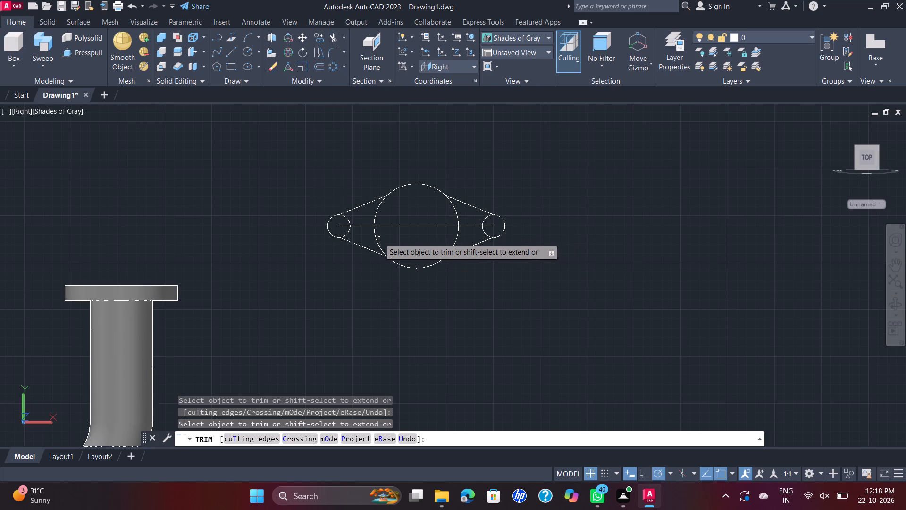
{"action": "scroll", "coordinate": [374, 240], "scroll_direction": "up", "scroll_amount": 3}
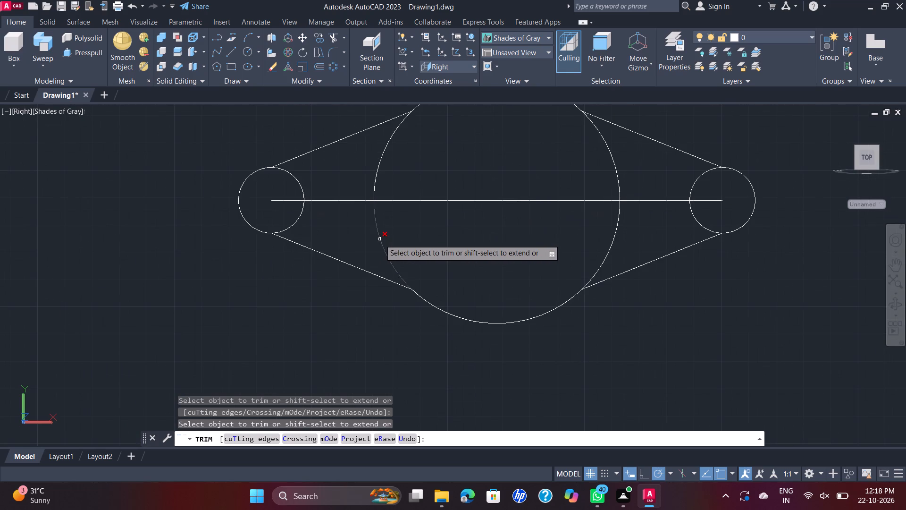
{"action": "left_click", "coordinate": [380, 239]}
{"action": "left_click", "coordinate": [379, 172]}
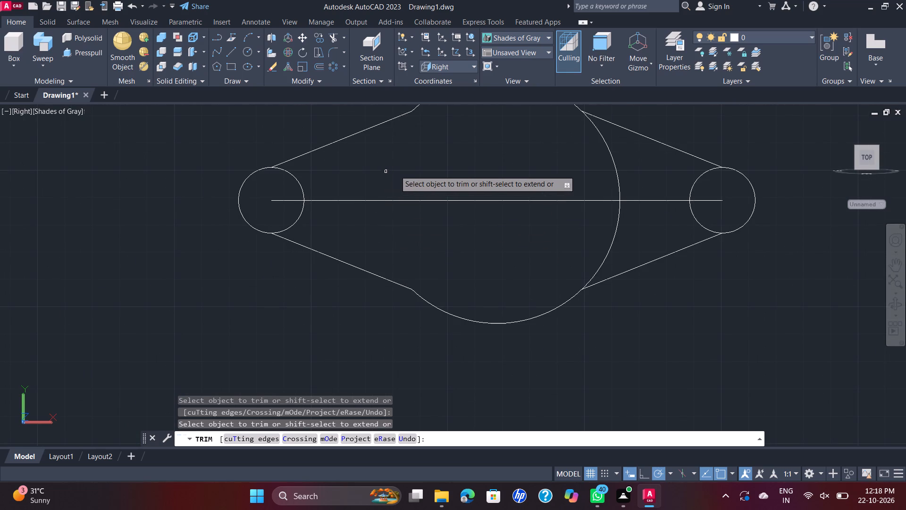
{"action": "left_click", "coordinate": [616, 165]}
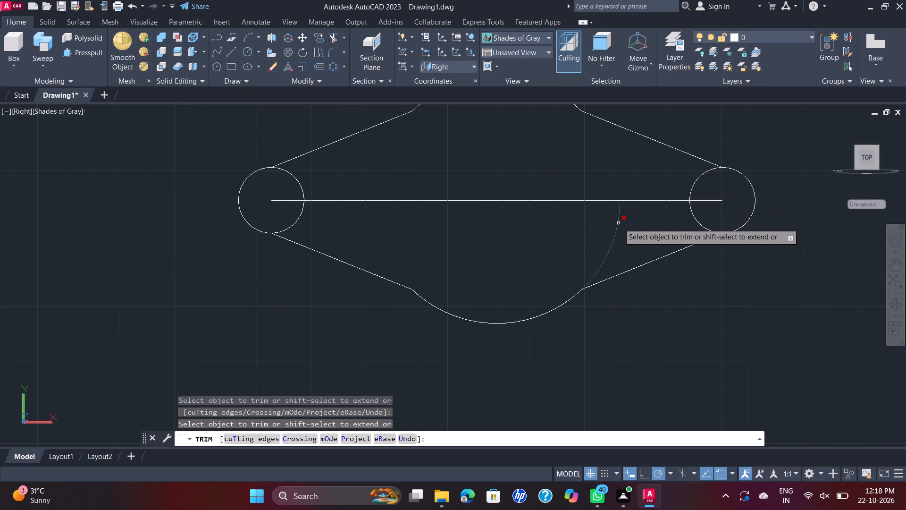
{"action": "left_click", "coordinate": [619, 223]}
{"action": "scroll", "coordinate": [623, 227], "scroll_direction": "down", "scroll_amount": 3}
{"action": "middle_click_drag", "start_coordinate": [664, 233], "coordinate": [610, 266]}
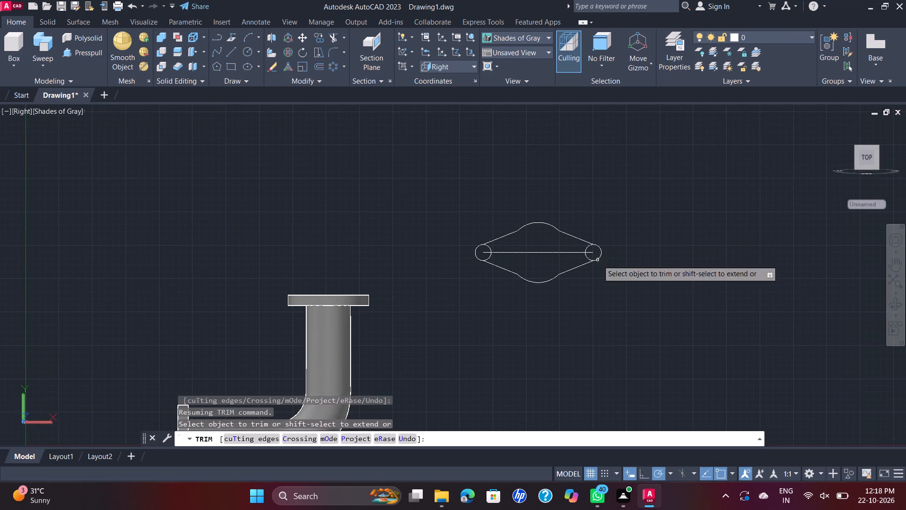
{"action": "scroll", "coordinate": [606, 255], "scroll_direction": "up", "scroll_amount": 2}
{"action": "key", "text": "Escape"}
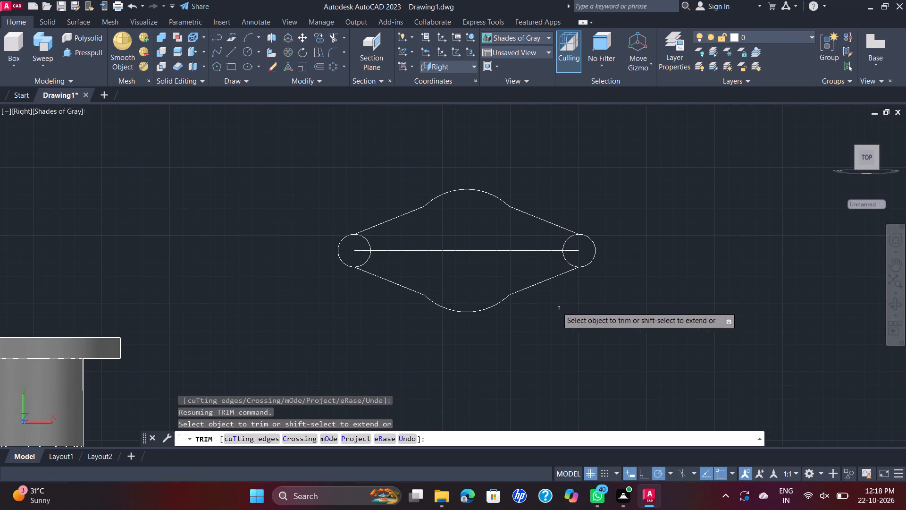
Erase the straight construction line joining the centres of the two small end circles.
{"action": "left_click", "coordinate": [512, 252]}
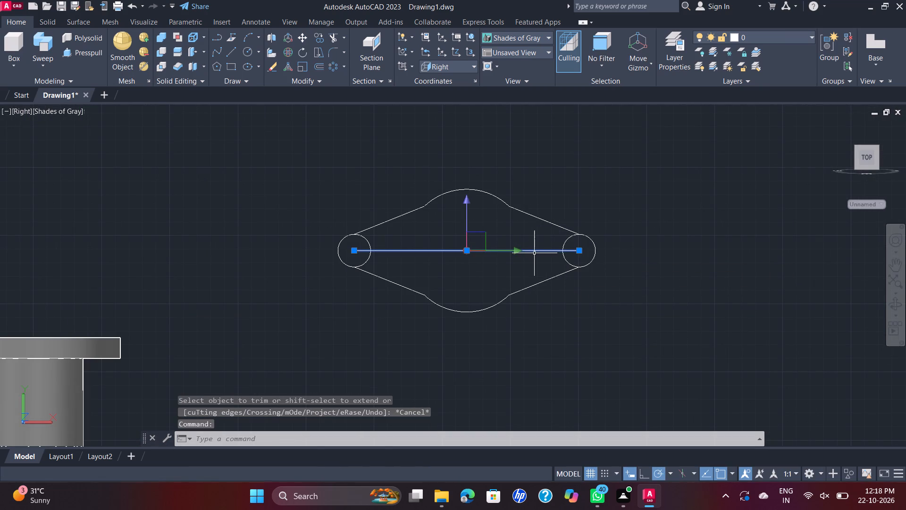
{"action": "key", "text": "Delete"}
Switch to the SE Isometric view and examine the flange outline's placement relative to the pipe bend.
{"action": "scroll", "coordinate": [540, 252], "scroll_direction": "down", "scroll_amount": 1}
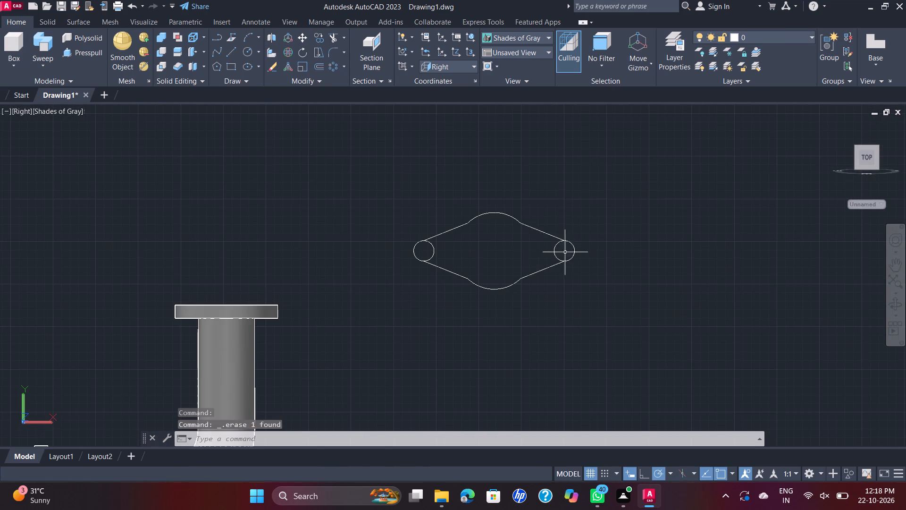
{"action": "scroll", "coordinate": [552, 254], "scroll_direction": "up", "scroll_amount": 2}
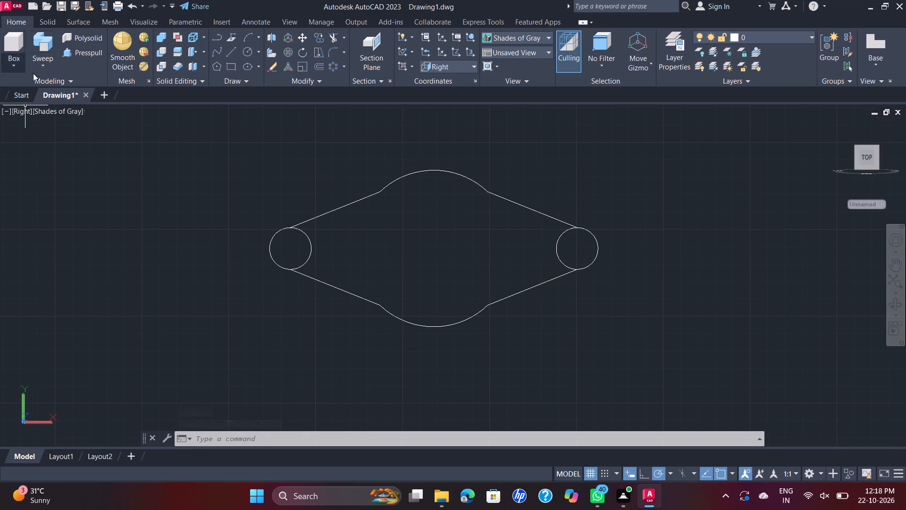
{"action": "left_click", "coordinate": [14, 112]}
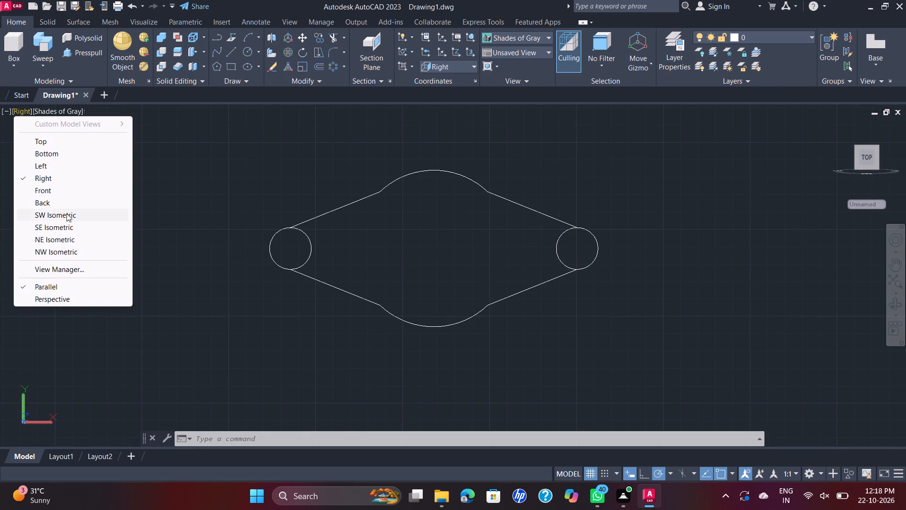
{"action": "left_click", "coordinate": [69, 228]}
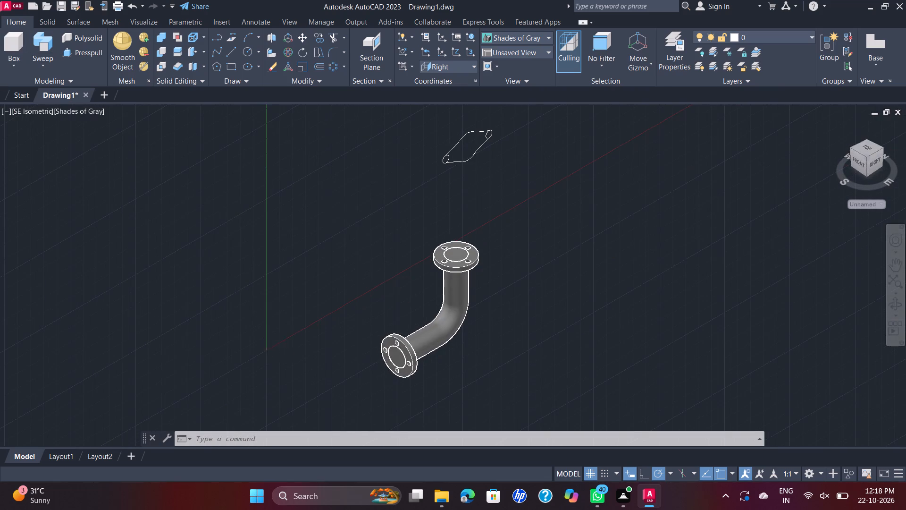
{"action": "scroll", "coordinate": [484, 145], "scroll_direction": "up", "scroll_amount": 1}
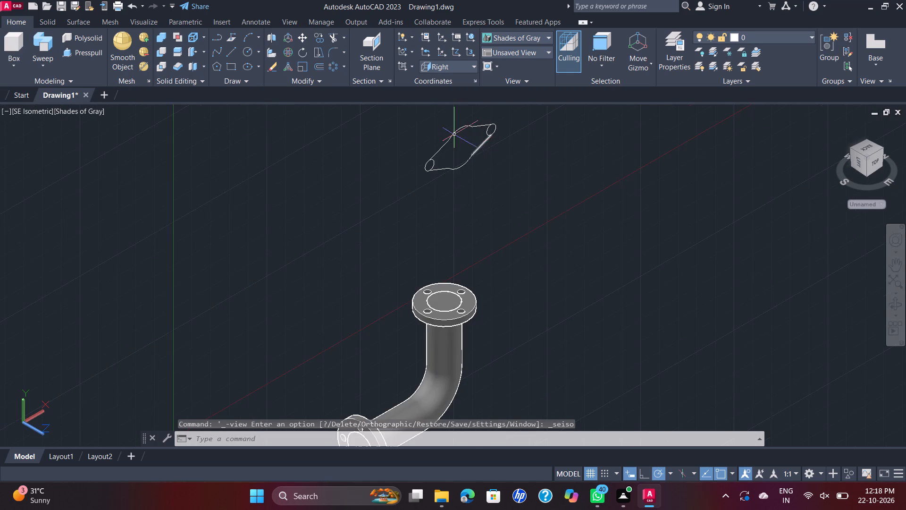
{"action": "scroll", "coordinate": [455, 135], "scroll_direction": "up", "scroll_amount": 5}
{"action": "scroll", "coordinate": [455, 135], "scroll_direction": "down", "scroll_amount": 4}
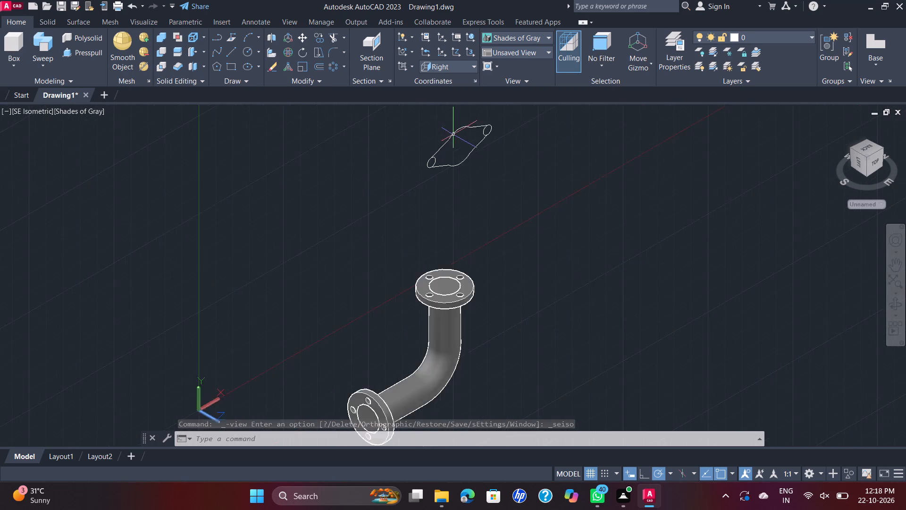
{"action": "scroll", "coordinate": [453, 135], "scroll_direction": "down", "scroll_amount": 1}
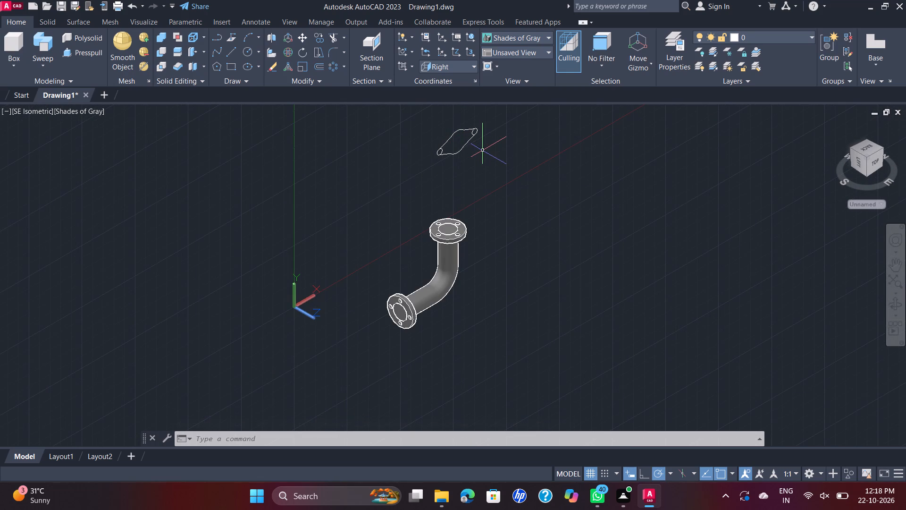
{"action": "scroll", "coordinate": [463, 132], "scroll_direction": "up", "scroll_amount": 3}
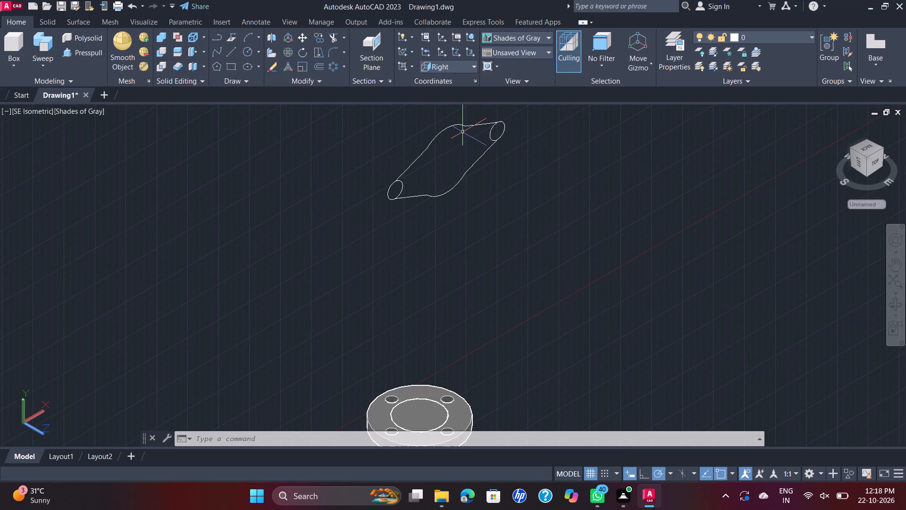
{"action": "scroll", "coordinate": [463, 132], "scroll_direction": "down", "scroll_amount": 2}
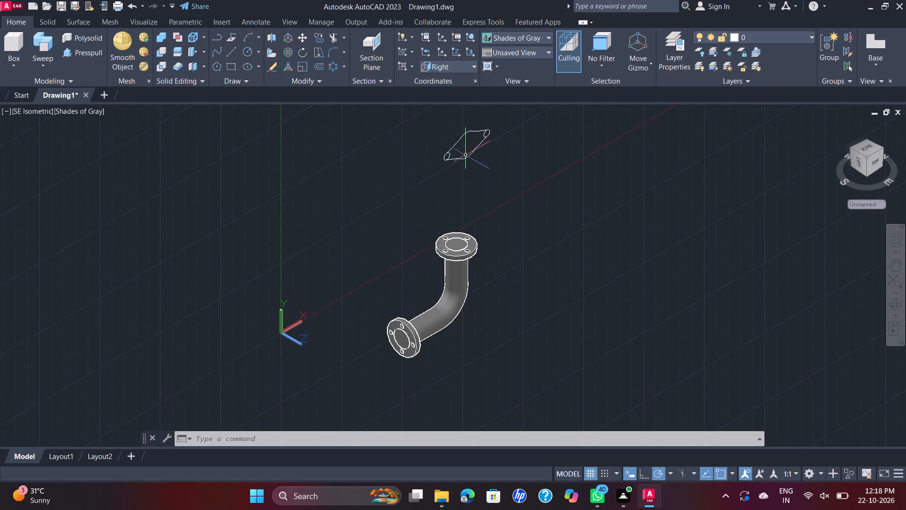
{"action": "scroll", "coordinate": [465, 154], "scroll_direction": "up", "scroll_amount": 1}
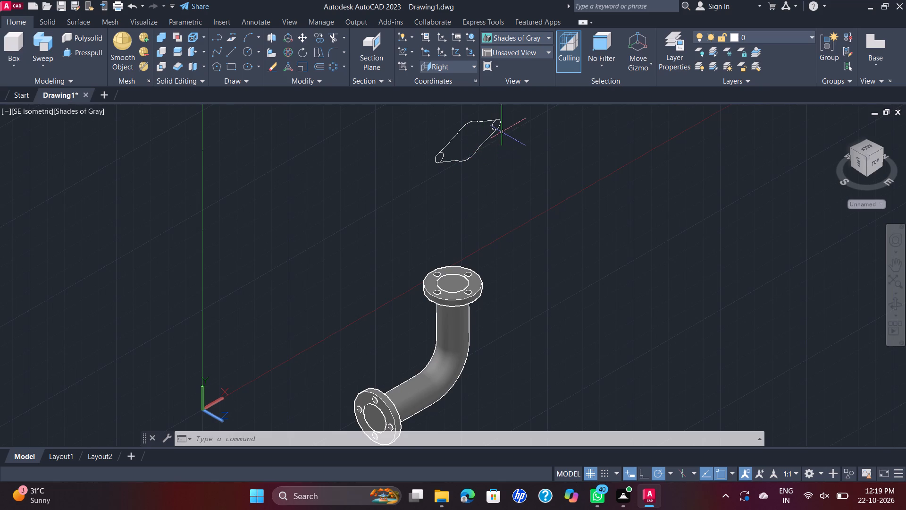
Erase the whole two-hole flange outline above the pipe bend, including both end circles.
{"action": "middle_click_drag", "start_coordinate": [502, 132], "coordinate": [520, 151]}
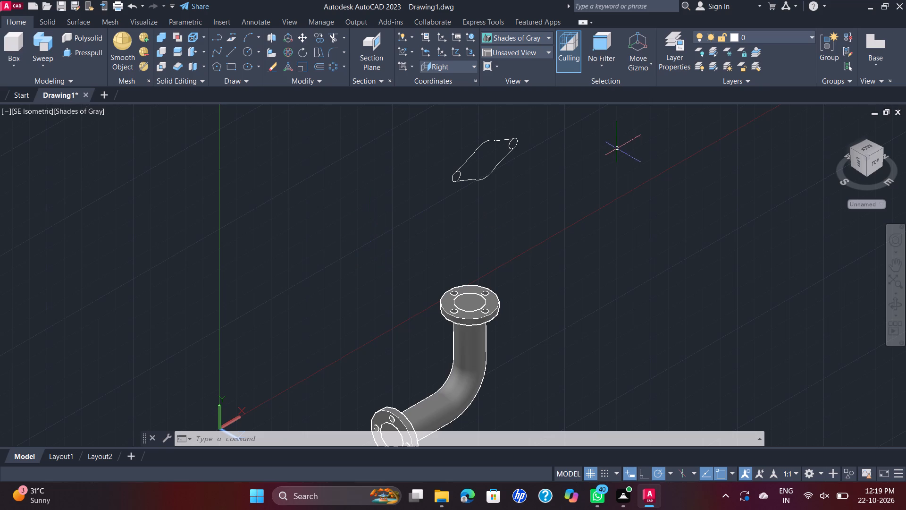
{"action": "left_click_drag", "start_coordinate": [606, 135], "coordinate": [598, 136]}
{"action": "left_click", "coordinate": [420, 202]}
{"action": "key", "text": "Delete"}
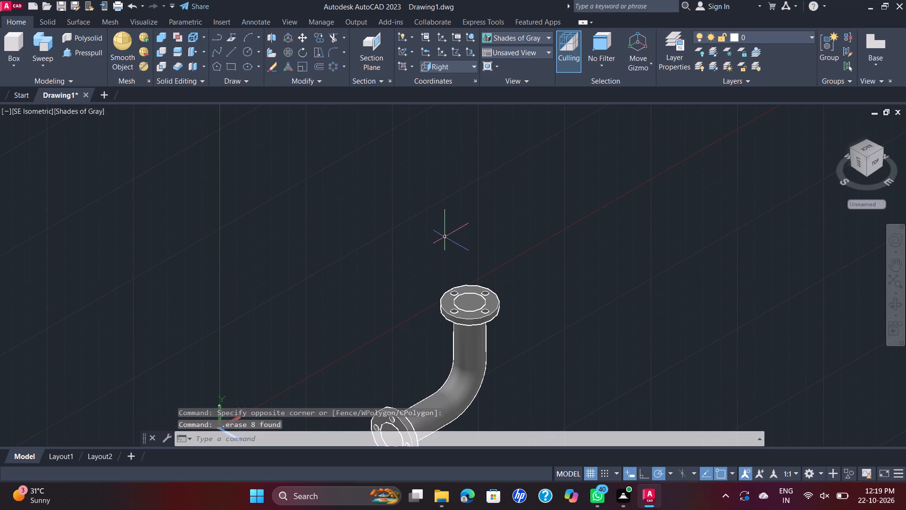
Examine the pipe bend and its two round flanges in the isometric view.
{"action": "middle_click_drag", "start_coordinate": [562, 288], "coordinate": [549, 193]}
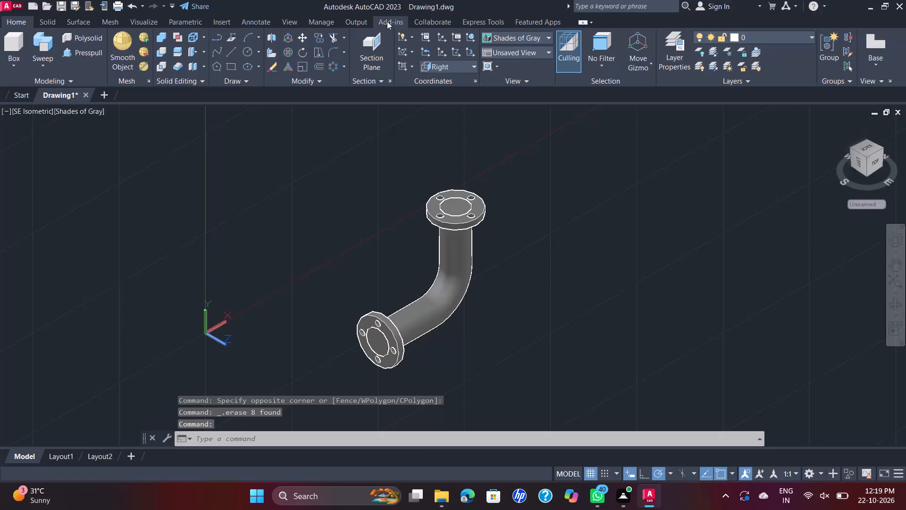
{"action": "scroll", "coordinate": [369, 236], "scroll_direction": "up", "scroll_amount": 3}
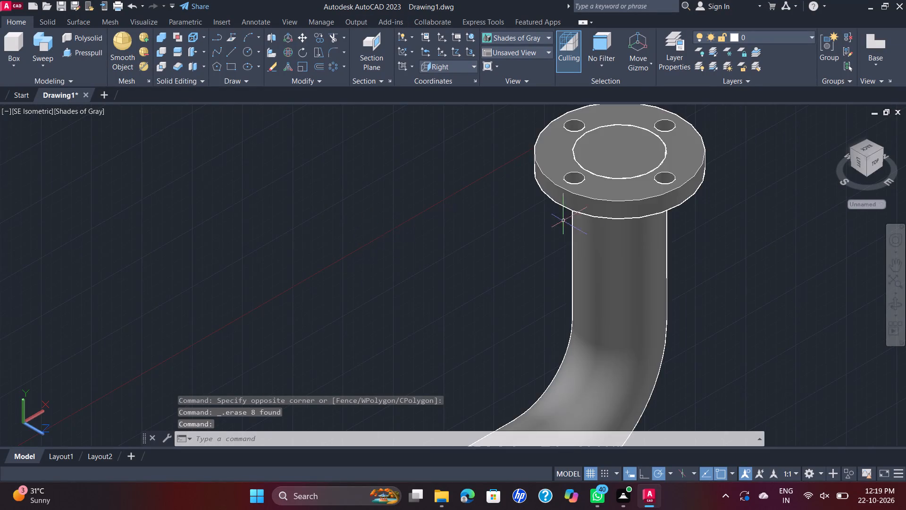
{"action": "scroll", "coordinate": [590, 220], "scroll_direction": "down", "scroll_amount": 4}
{"action": "scroll", "coordinate": [610, 242], "scroll_direction": "up", "scroll_amount": 3}
{"action": "middle_click_drag", "start_coordinate": [610, 242], "coordinate": [542, 238]}
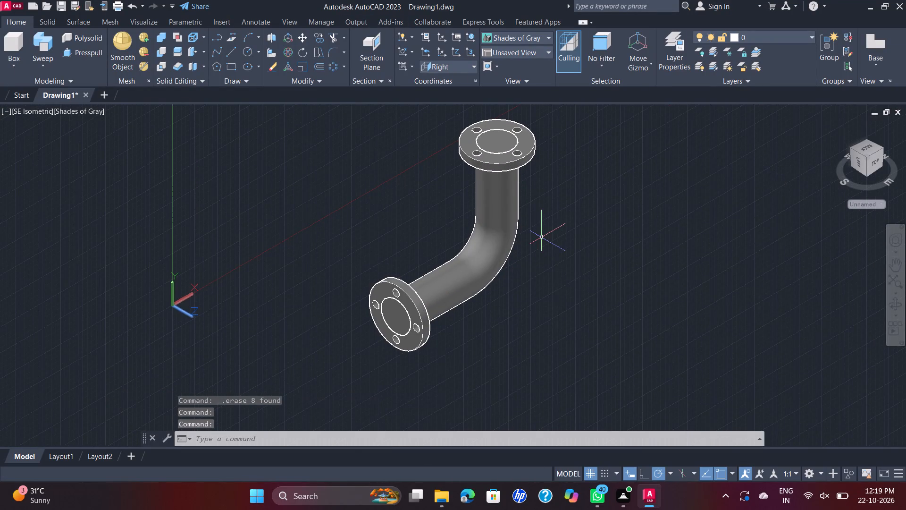
{"action": "scroll", "coordinate": [542, 238], "scroll_direction": "down", "scroll_amount": 1}
{"action": "middle_click_drag", "start_coordinate": [534, 244], "coordinate": [489, 262]}
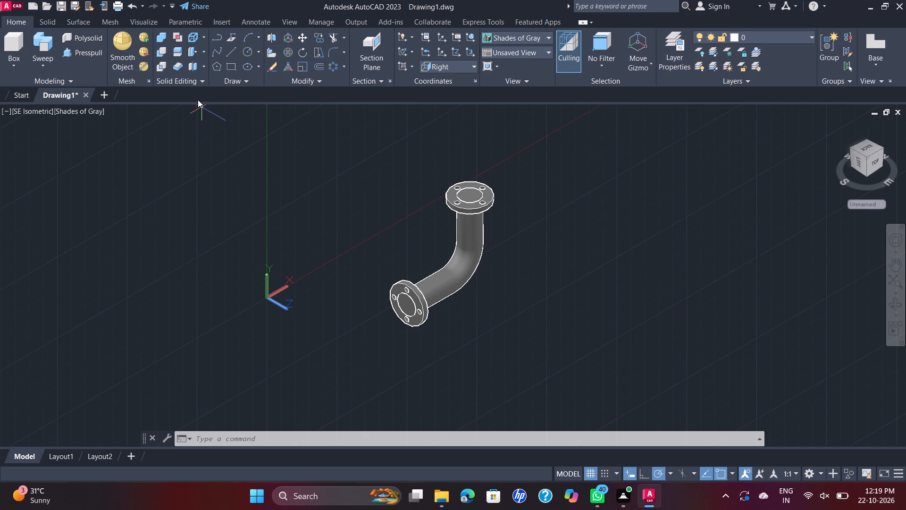
In the Back view, draw a circle of radius 22.5 in the empty space beside the pipe bend.
{"action": "left_click", "coordinate": [40, 113]}
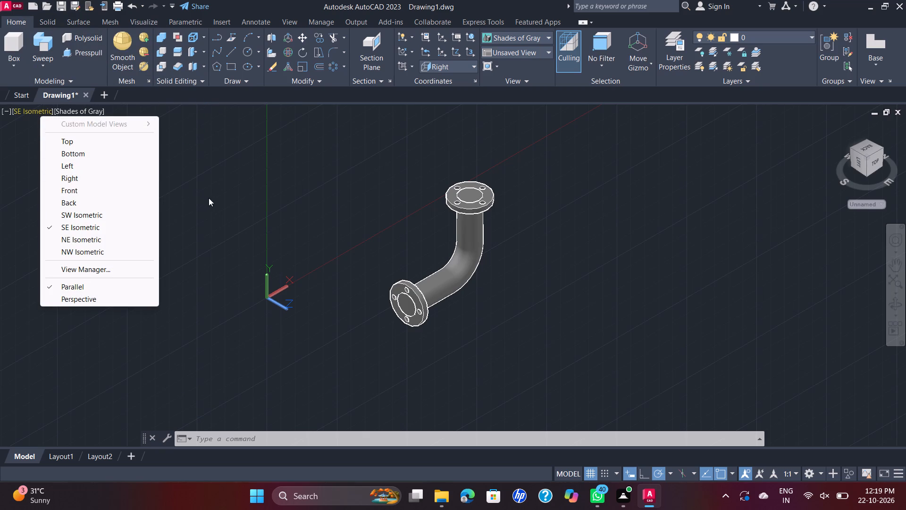
{"action": "left_click", "coordinate": [91, 202]}
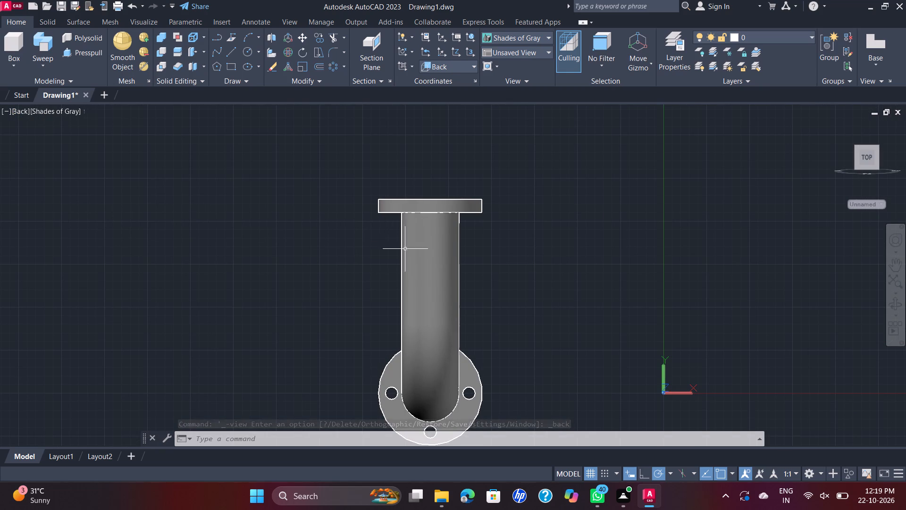
{"action": "scroll", "coordinate": [422, 251], "scroll_direction": "down", "scroll_amount": 1}
{"action": "middle_click_drag", "start_coordinate": [424, 251], "coordinate": [159, 253]}
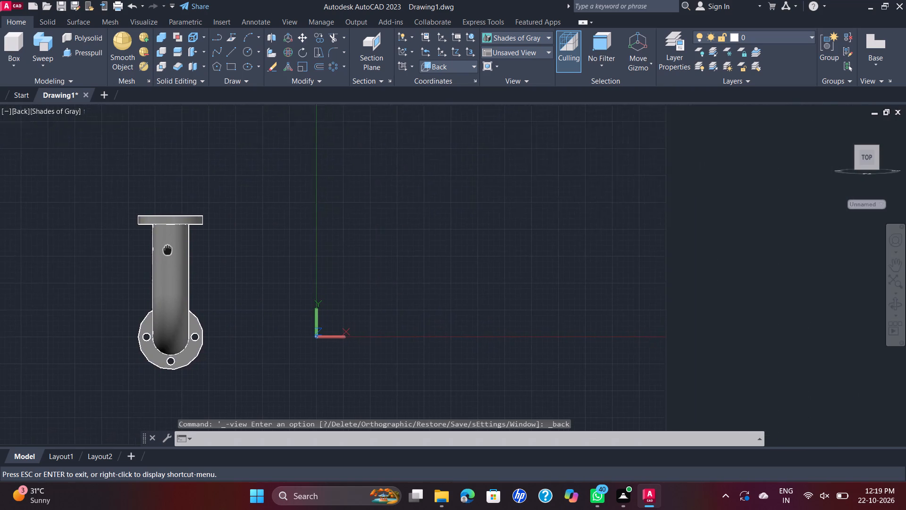
{"action": "middle_click_drag", "start_coordinate": [159, 253], "coordinate": [128, 260]}
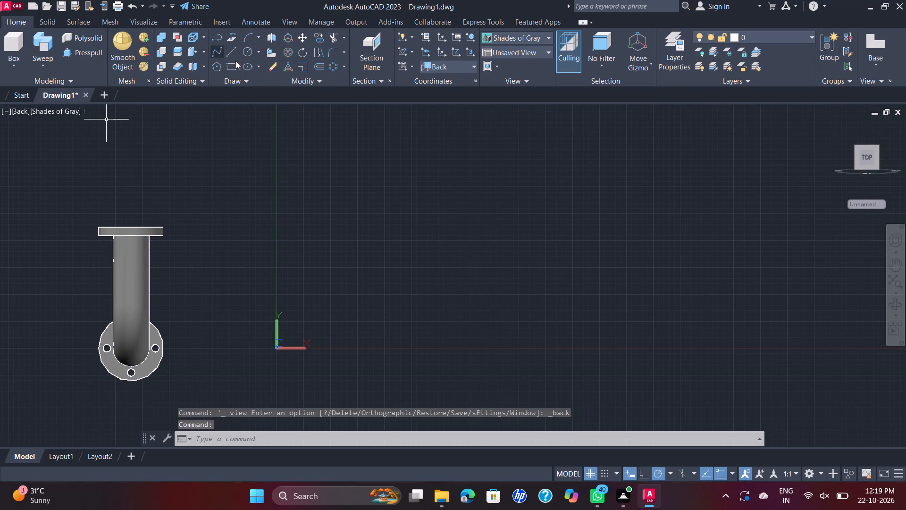
{"action": "left_click", "coordinate": [247, 51]}
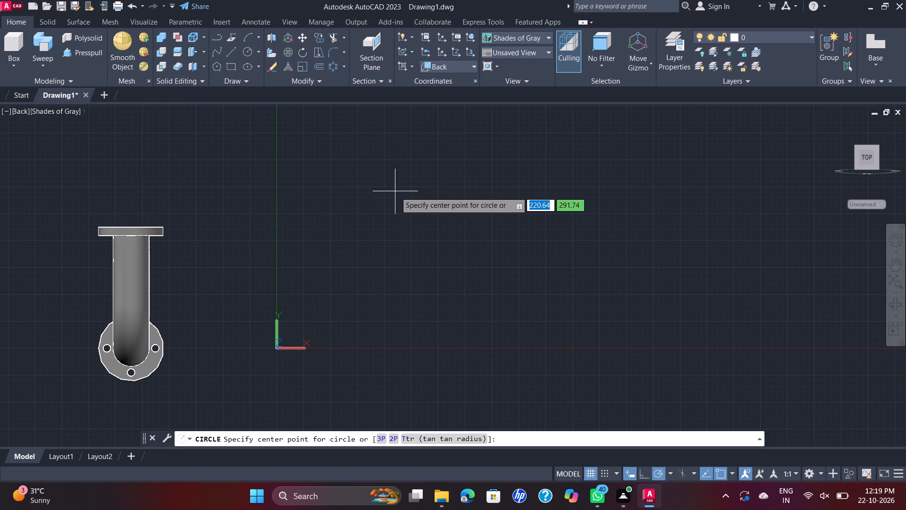
{"action": "left_click", "coordinate": [380, 200]}
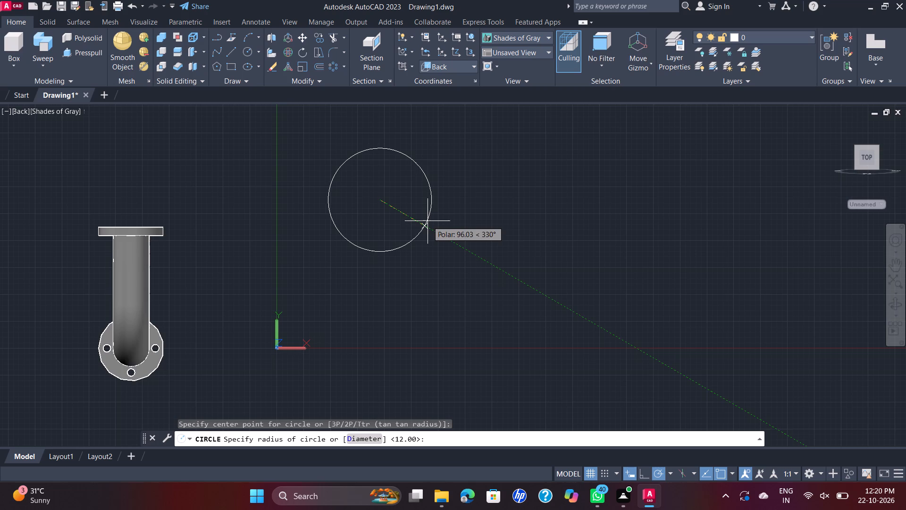
{"action": "type", "text": "22.5"}
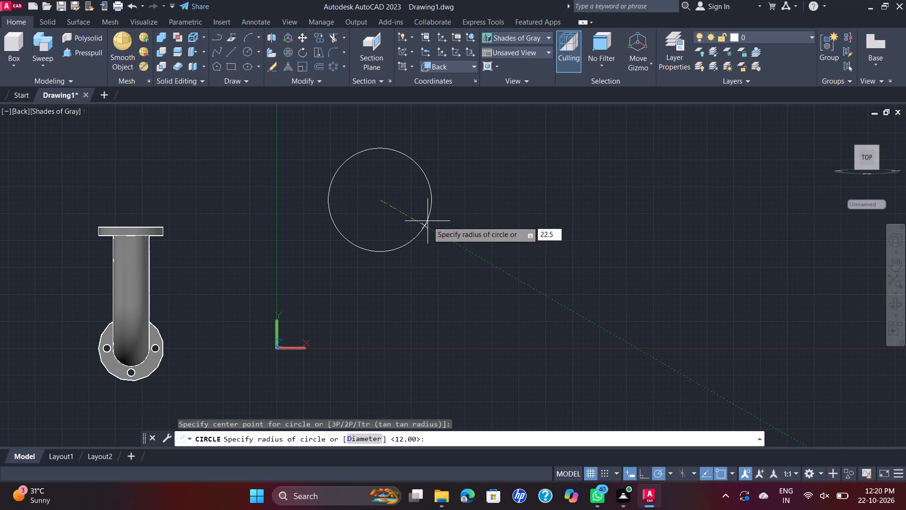
{"action": "key", "text": "Return"}
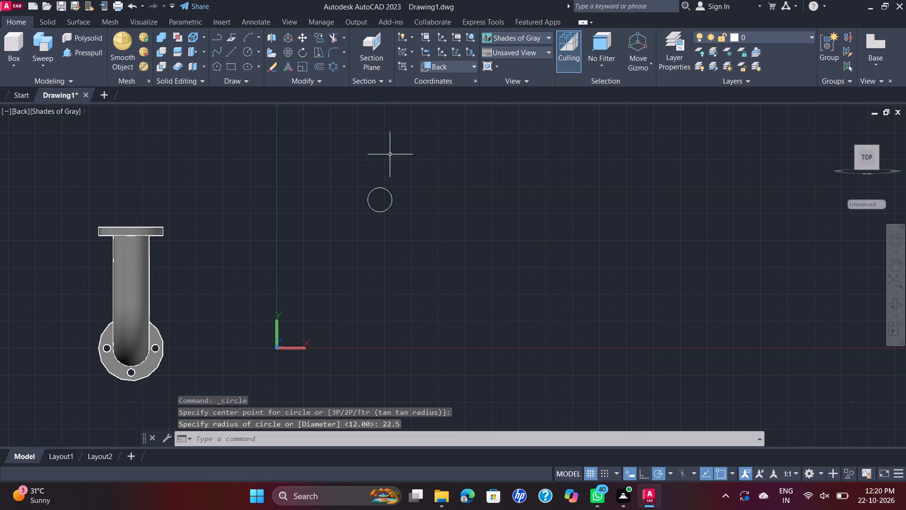
Draw a concentric circle of diameter 24 inside the 22.5-radius circle.
{"action": "key", "text": "space"}
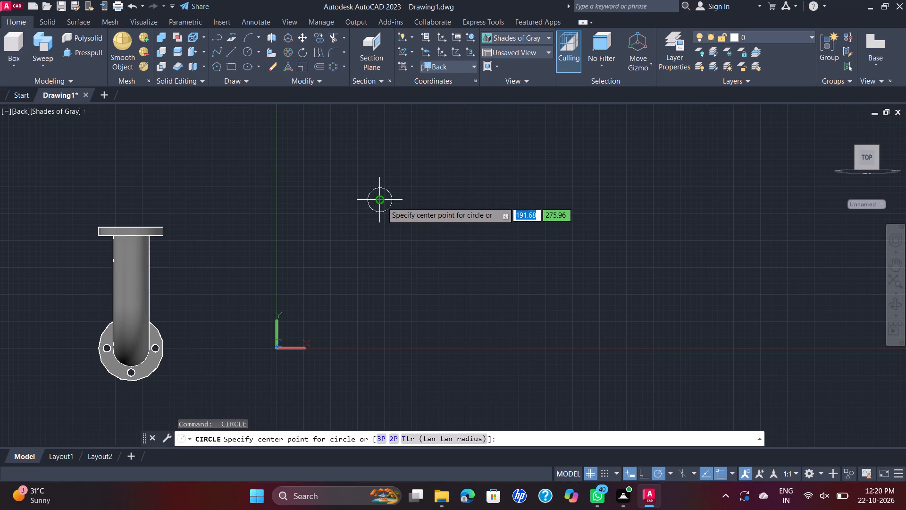
{"action": "left_click", "coordinate": [382, 202]}
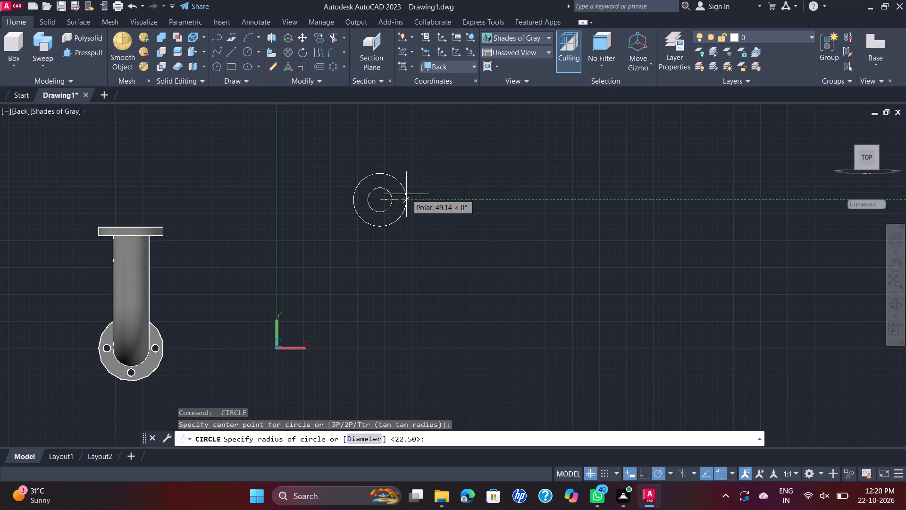
{"action": "key", "text": "d"}
{"action": "key", "text": "Return"}
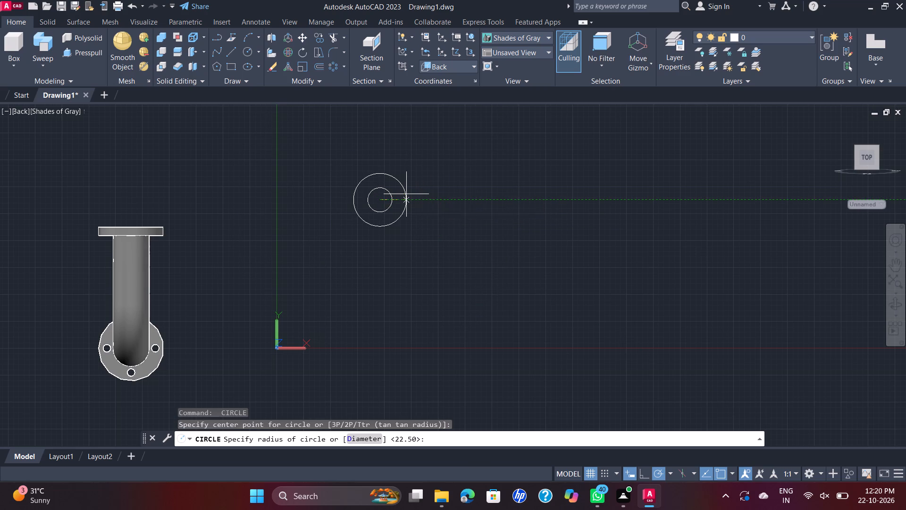
{"action": "type", "text": "24"}
{"action": "key", "text": "Return"}
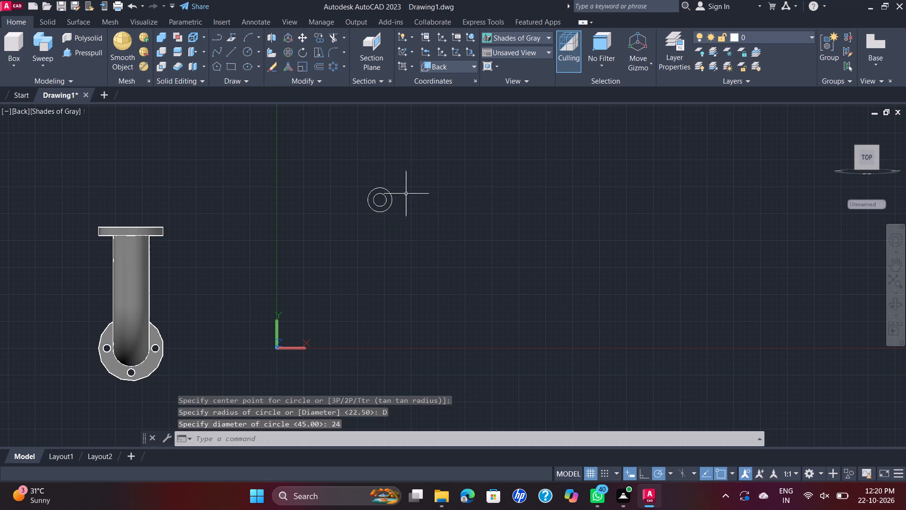
Copy both concentric circles horizontally 165 units along the positive X direction, using their shared centre as base point.
{"action": "scroll", "coordinate": [406, 194], "scroll_direction": "up", "scroll_amount": 2}
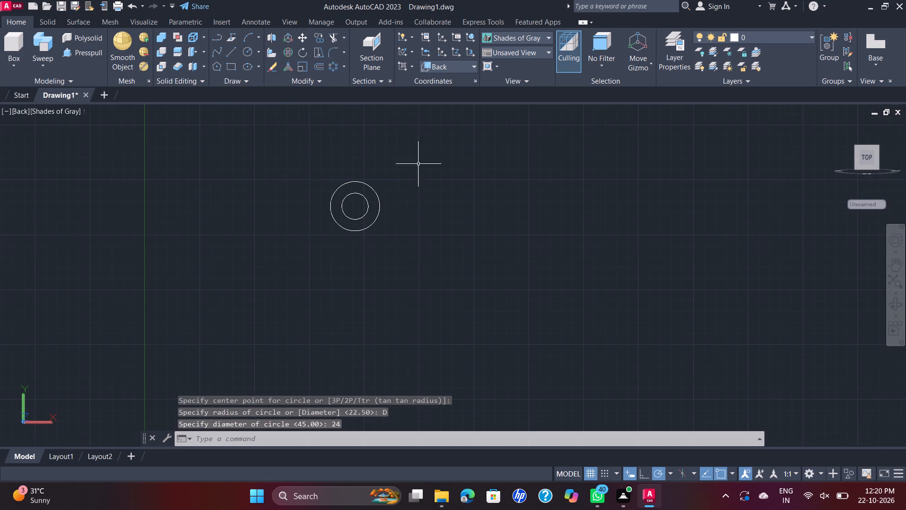
{"action": "left_click", "coordinate": [425, 155]}
{"action": "left_click", "coordinate": [237, 278]}
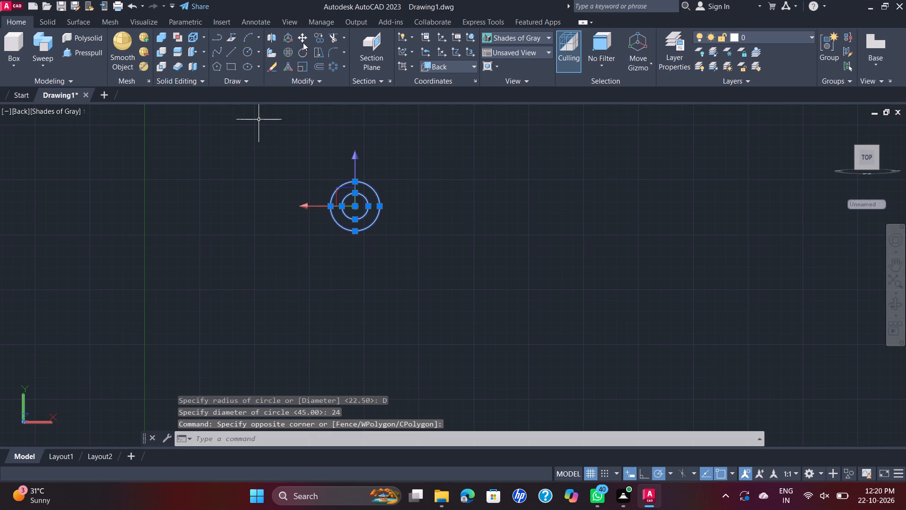
{"action": "left_click", "coordinate": [320, 35]}
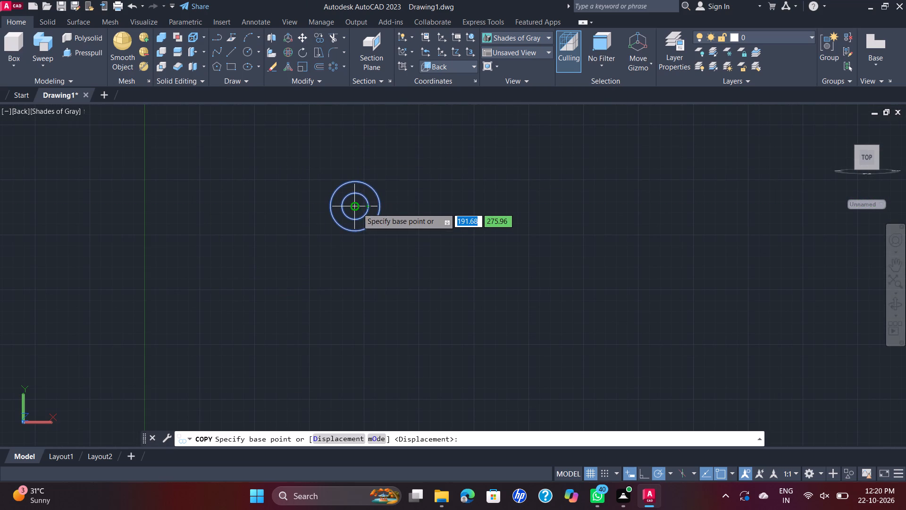
{"action": "left_click", "coordinate": [357, 208]}
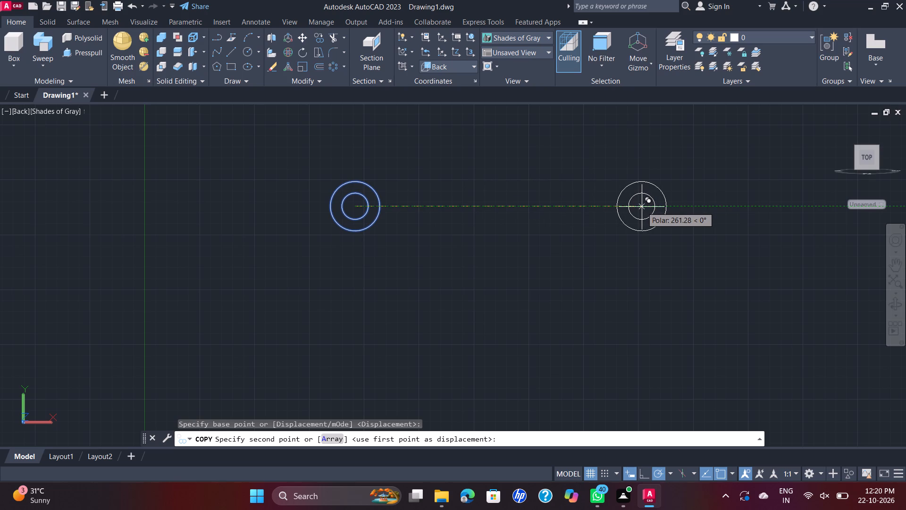
{"action": "type", "text": "165"}
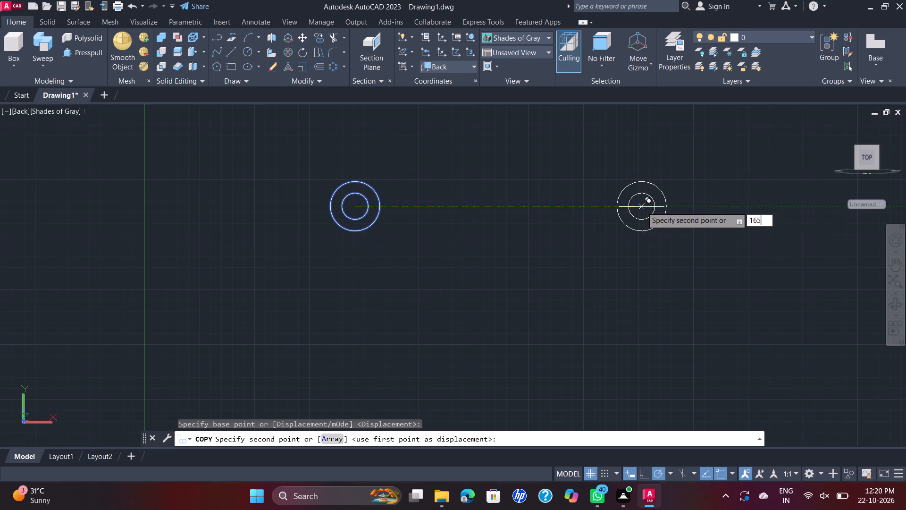
{"action": "key", "text": "Return"}
{"action": "key", "text": "Escape"}
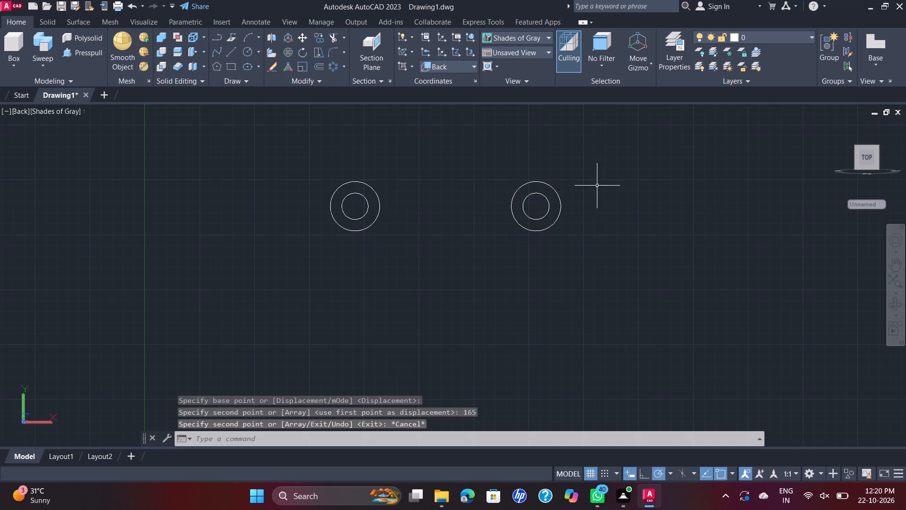
Draw a horizontal centre line joining the centres of the two concentric circle pairs.
{"action": "left_click", "coordinate": [231, 50]}
{"action": "left_click", "coordinate": [354, 208]}
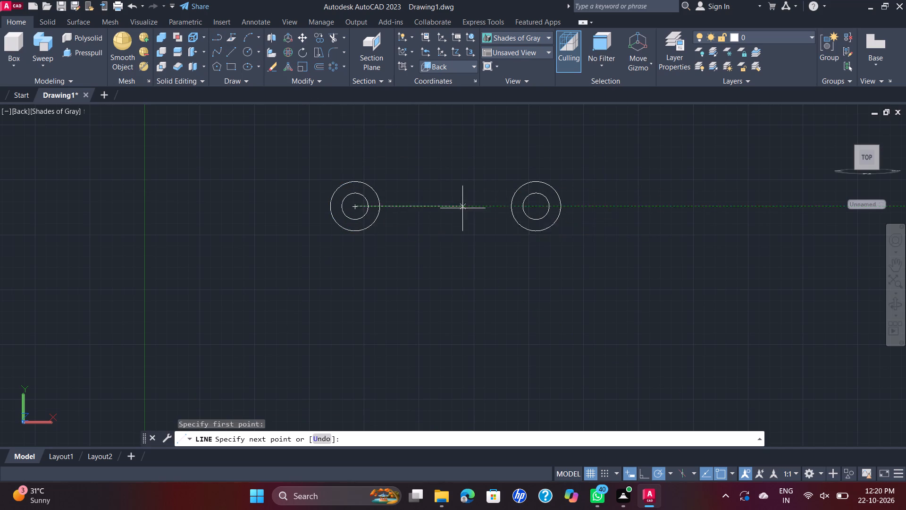
{"action": "left_click", "coordinate": [537, 205]}
{"action": "key", "text": "Escape"}
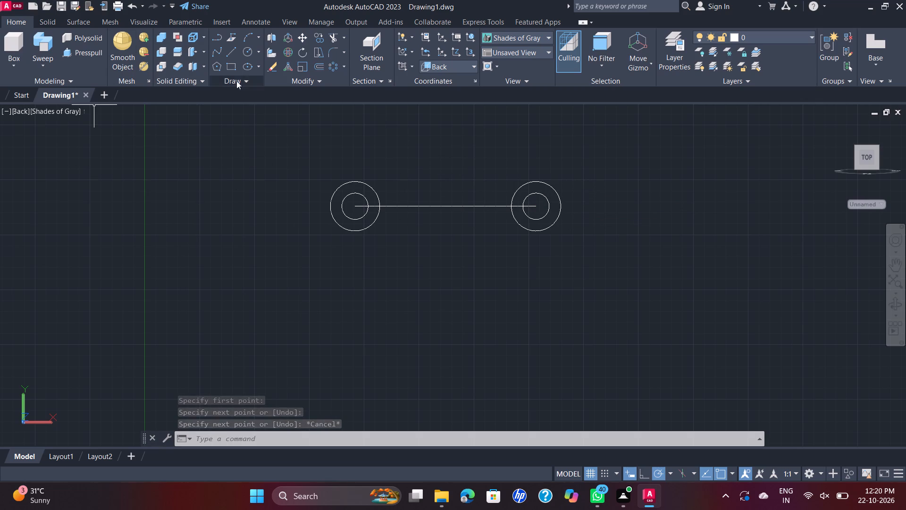
Draw a circle of radius 45 centred on the midpoint of the centre line.
{"action": "left_click", "coordinate": [250, 52]}
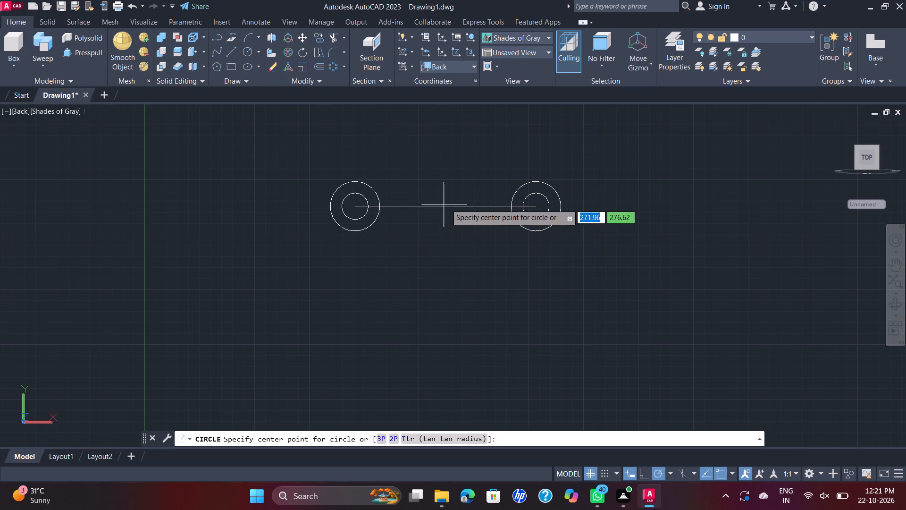
{"action": "left_click", "coordinate": [445, 205]}
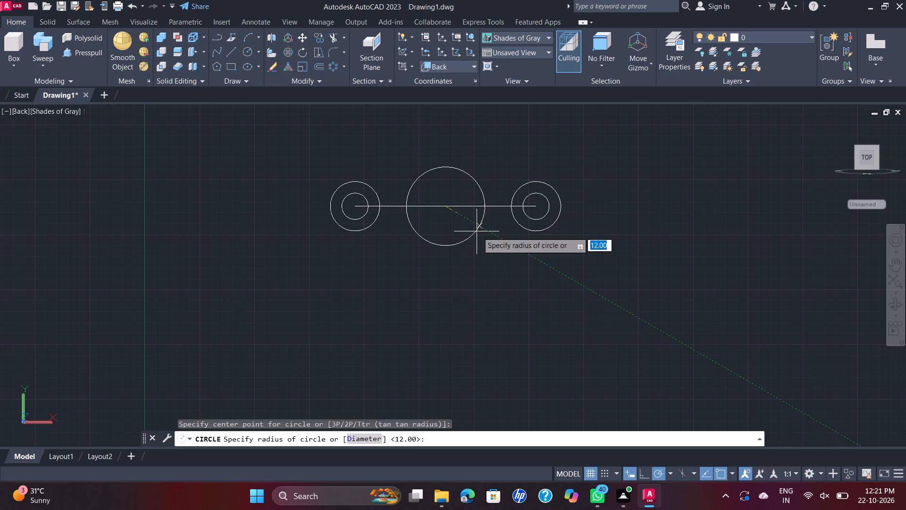
{"action": "type", "text": "45"}
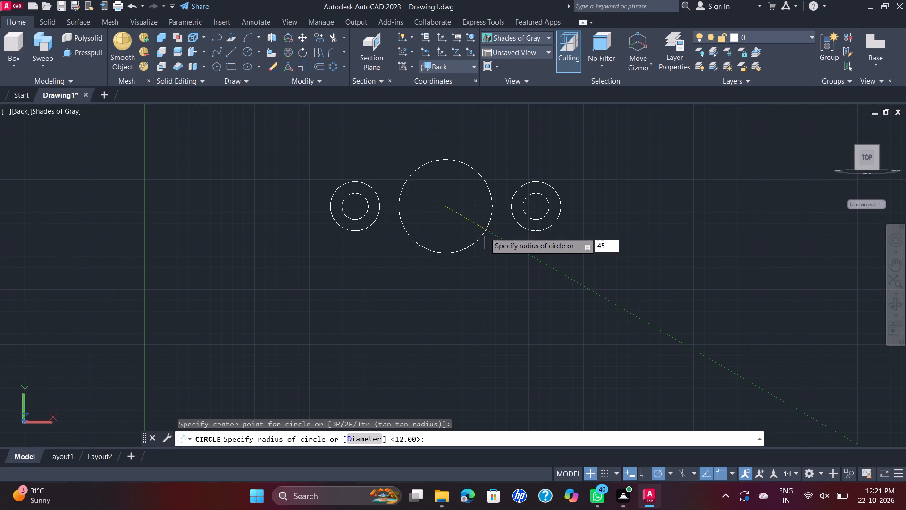
{"action": "key", "text": "Return"}
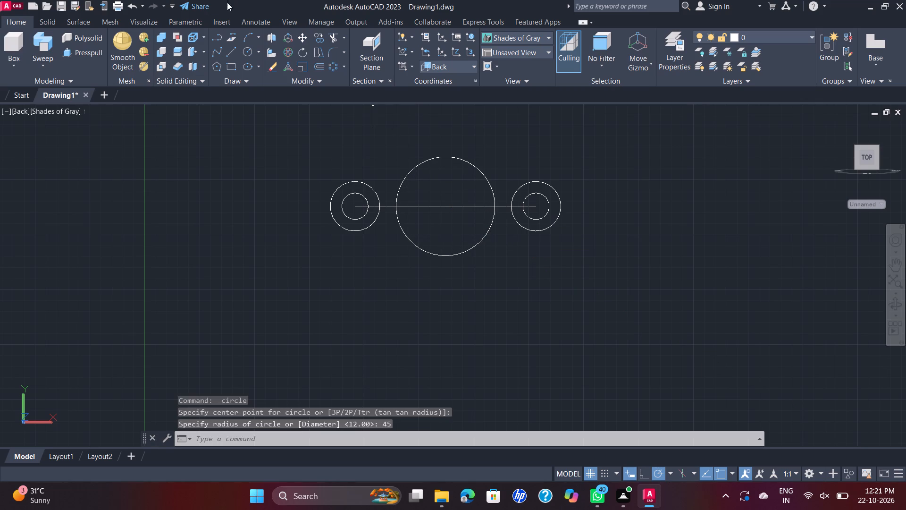
Draw two connected lines from one outer end circle's top quadrant through the central circle's top quadrant to the other end circle's top quadrant.
{"action": "left_click", "coordinate": [230, 54]}
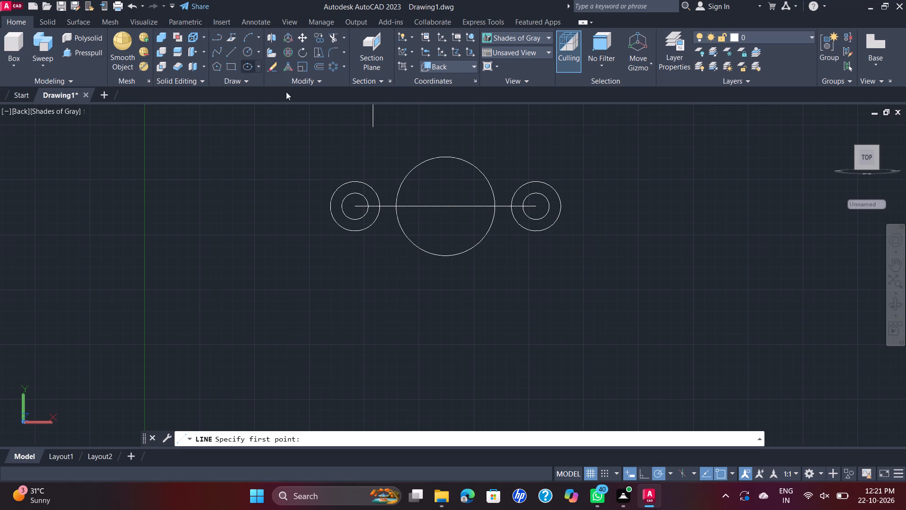
{"action": "left_click", "coordinate": [354, 184]}
{"action": "left_click", "coordinate": [445, 159]}
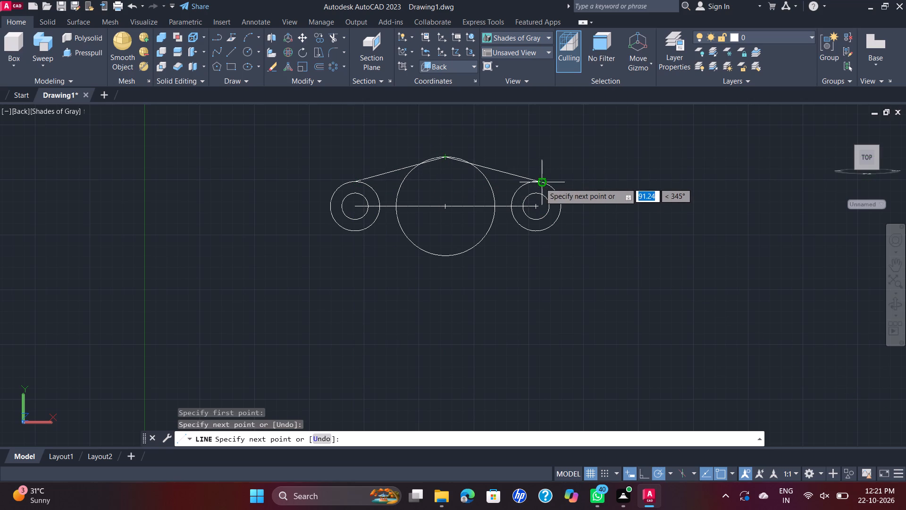
{"action": "left_click", "coordinate": [534, 183]}
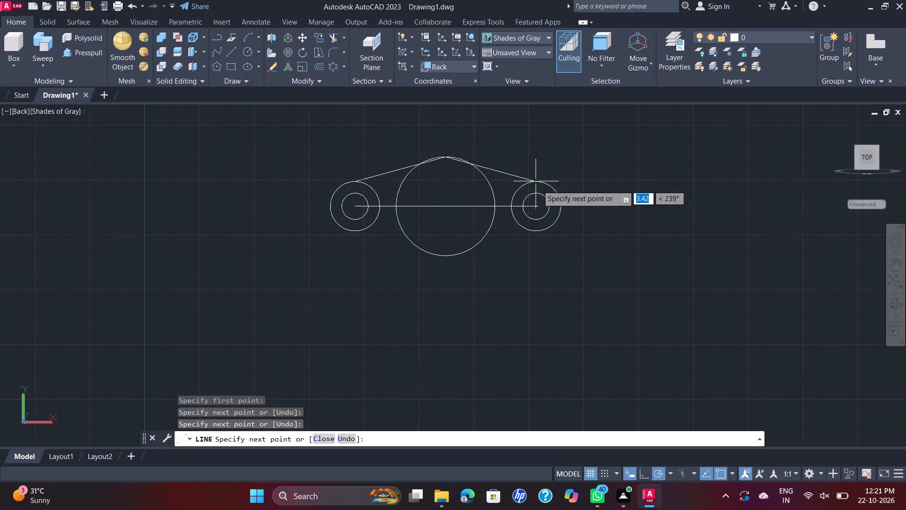
{"action": "key", "text": "Escape"}
Draw two lines from the central circle's bottom quadrant, one to the bottom quadrant of each outer end circle.
{"action": "key", "text": "space"}
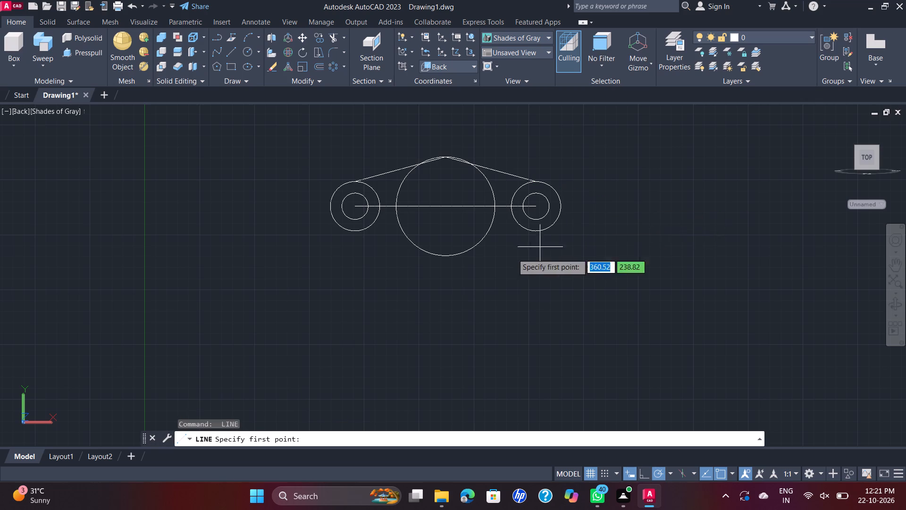
{"action": "left_click", "coordinate": [446, 259]}
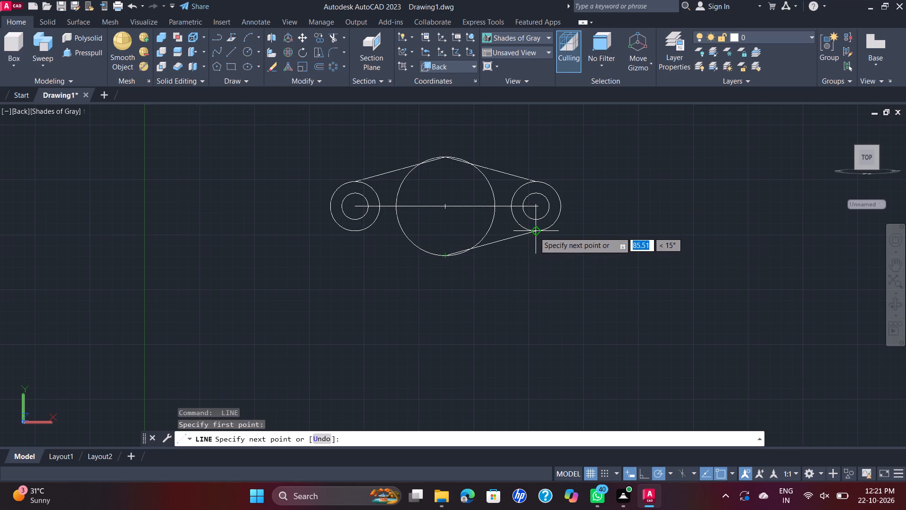
{"action": "left_click", "coordinate": [538, 232]}
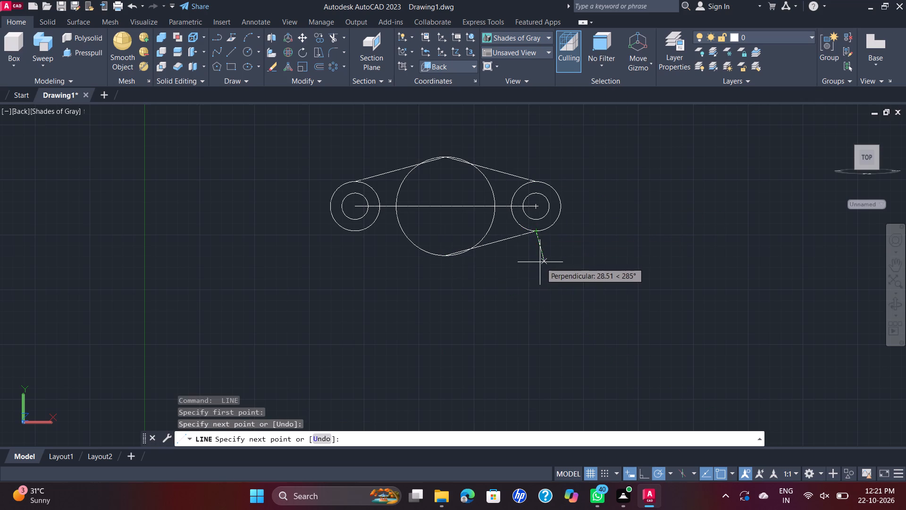
{"action": "key", "text": "grave"}
{"action": "key", "text": "Escape"}
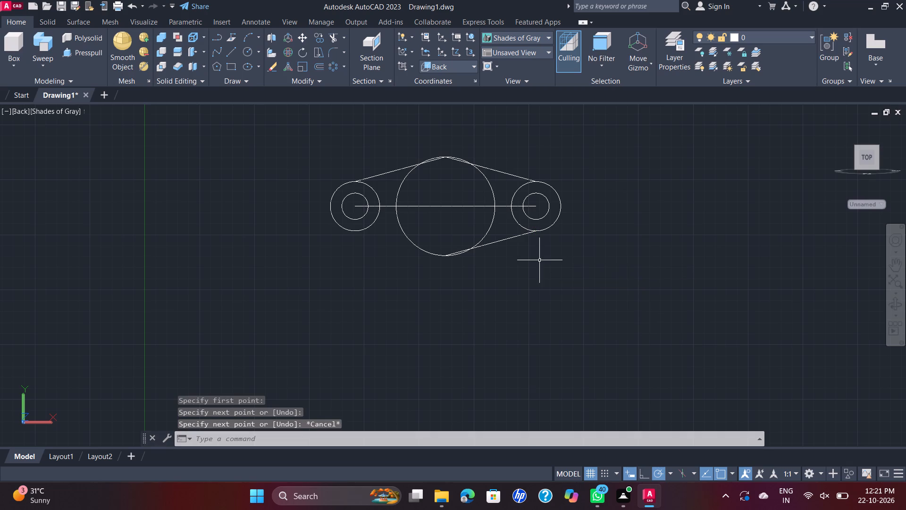
{"action": "key", "text": "space"}
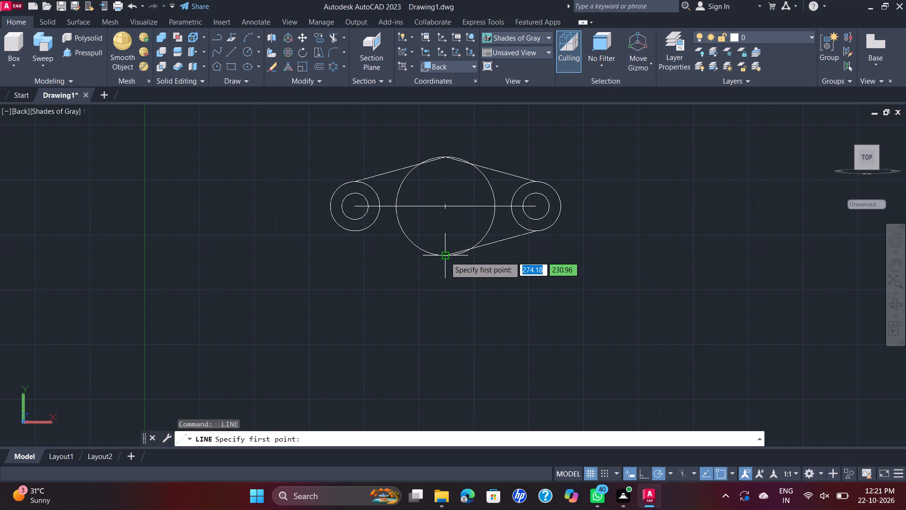
{"action": "left_click", "coordinate": [444, 256]}
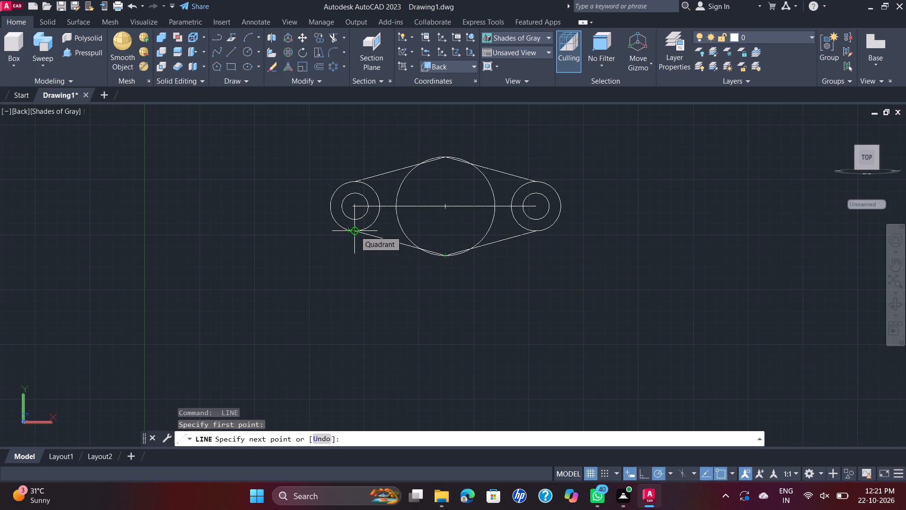
{"action": "left_click", "coordinate": [355, 231]}
{"action": "key", "text": "Escape"}
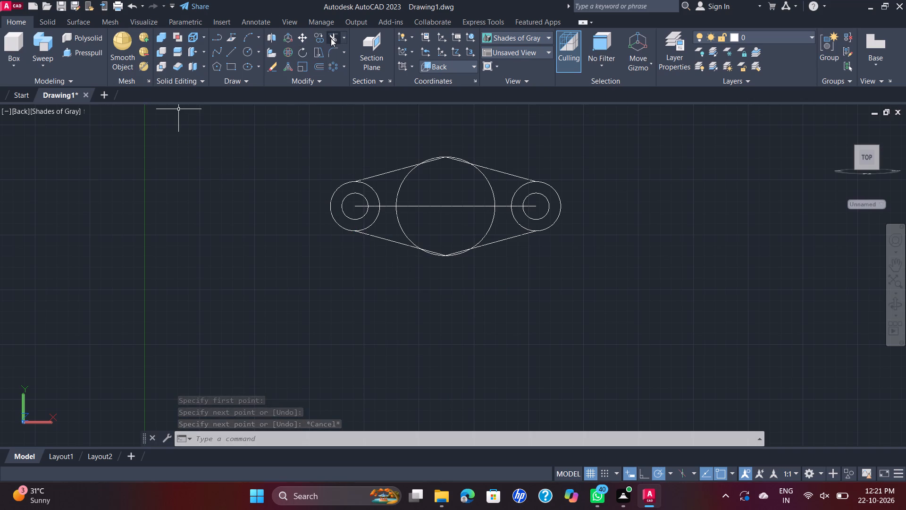
Trim the four sloping line segments that lie inside the central circle.
{"action": "left_click", "coordinate": [331, 38]}
{"action": "scroll", "coordinate": [470, 154], "scroll_direction": "up", "scroll_amount": 2}
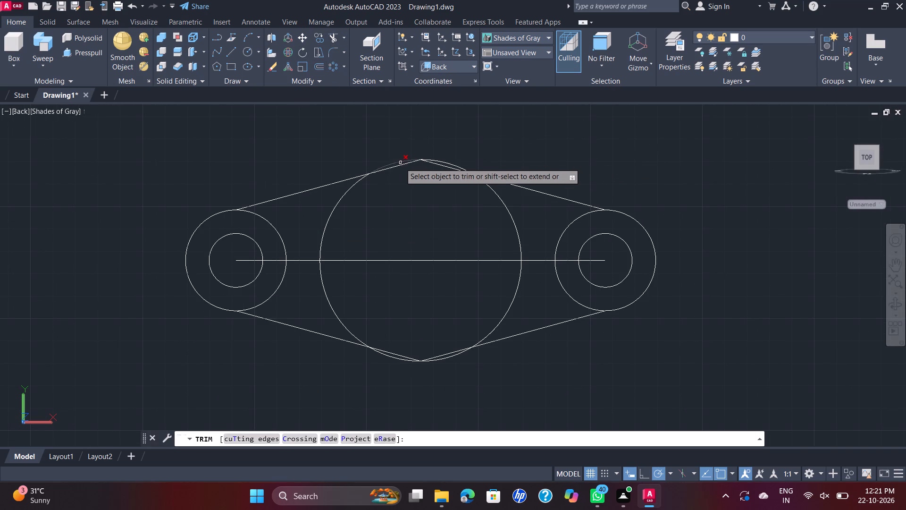
{"action": "left_click", "coordinate": [403, 165]}
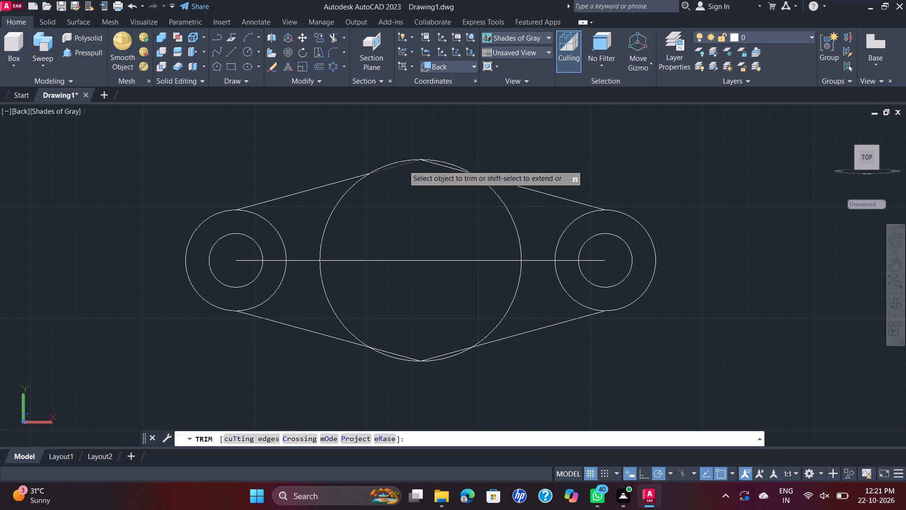
{"action": "left_click", "coordinate": [442, 168]}
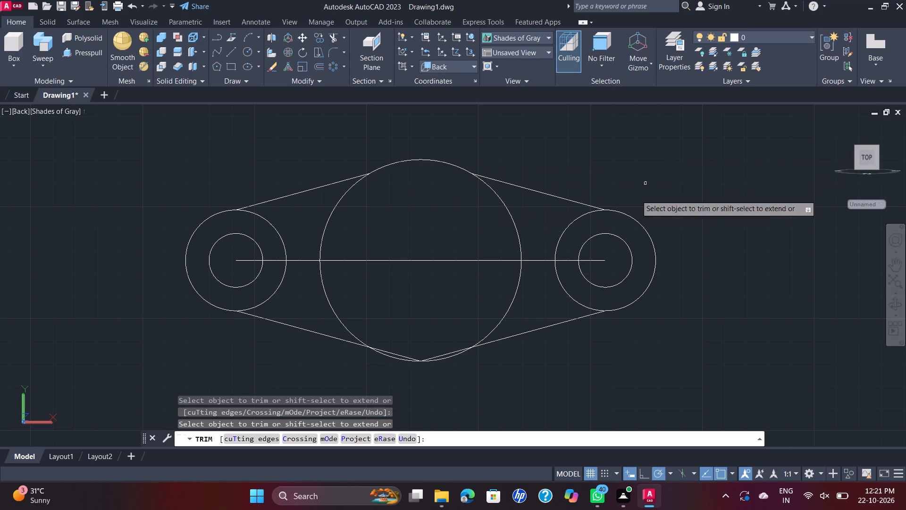
{"action": "left_click", "coordinate": [450, 355]}
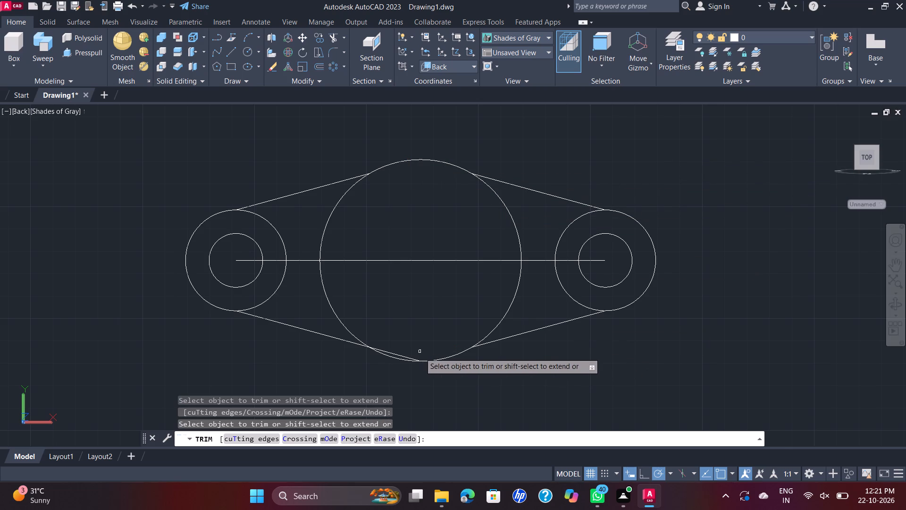
{"action": "left_click", "coordinate": [401, 357]}
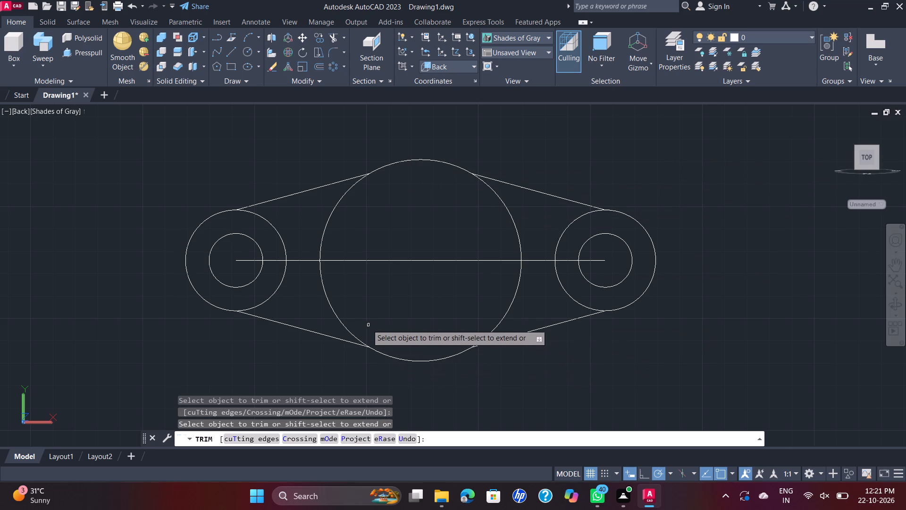
Trim the central circle's two side arcs between the upper and lower sloping lines, keeping its top and bottom arcs.
{"action": "left_click", "coordinate": [331, 313]}
{"action": "left_click", "coordinate": [343, 311]}
{"action": "left_click", "coordinate": [346, 221]}
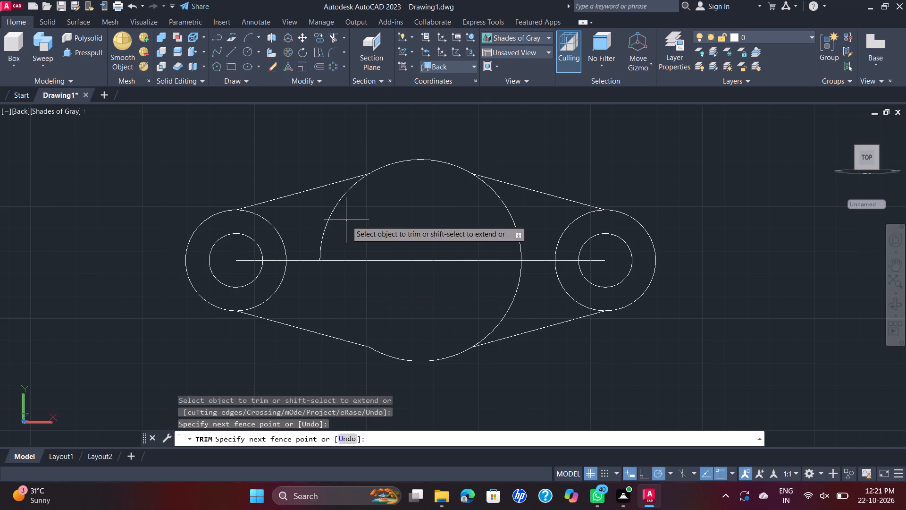
{"action": "left_click", "coordinate": [315, 212]}
{"action": "left_click", "coordinate": [486, 241]}
{"action": "left_click", "coordinate": [521, 228]}
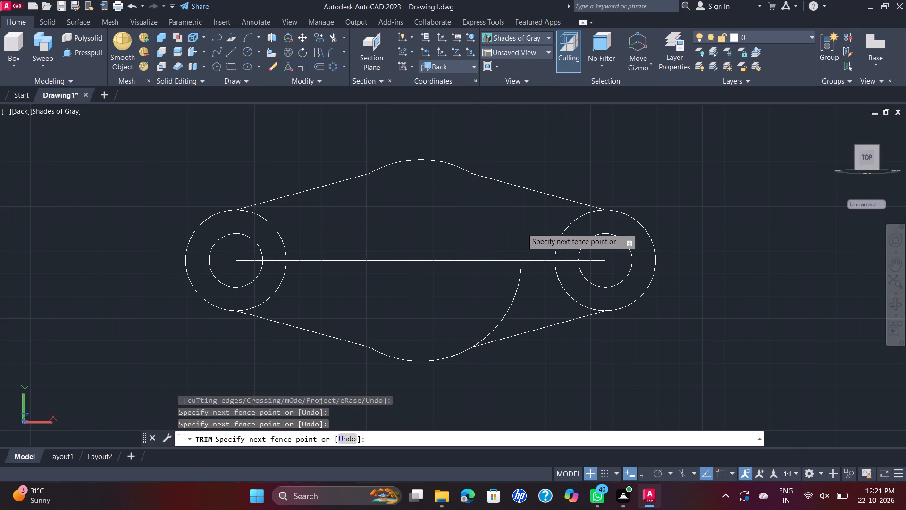
{"action": "left_click", "coordinate": [478, 300]}
{"action": "left_click", "coordinate": [532, 318]}
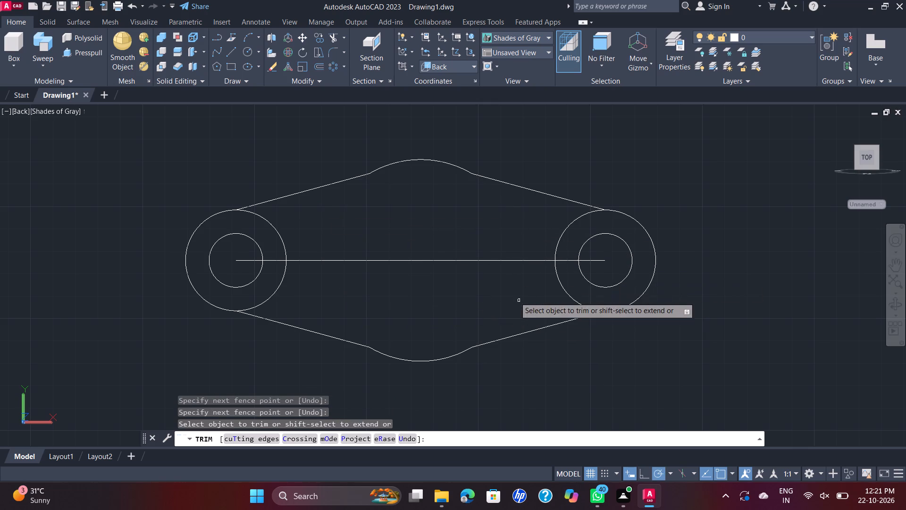
Trim away the whole horizontal centre line, including the pieces inside both end circle pairs.
{"action": "left_click", "coordinate": [512, 261]}
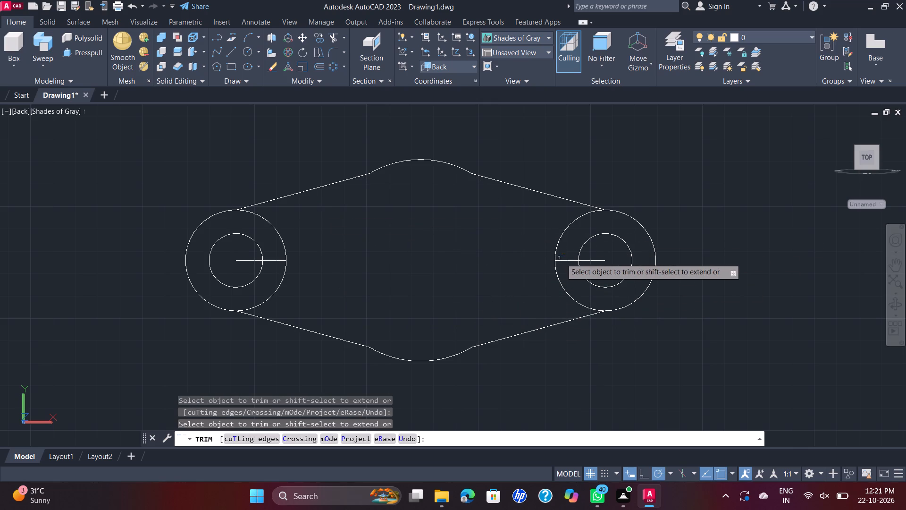
{"action": "left_click", "coordinate": [569, 262]}
{"action": "left_click", "coordinate": [606, 262]}
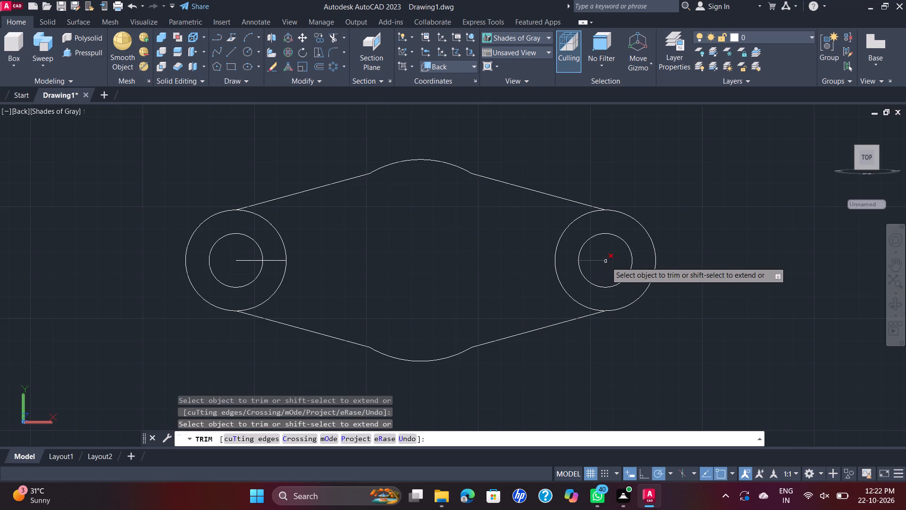
{"action": "left_click", "coordinate": [276, 262]}
{"action": "left_click", "coordinate": [256, 261]}
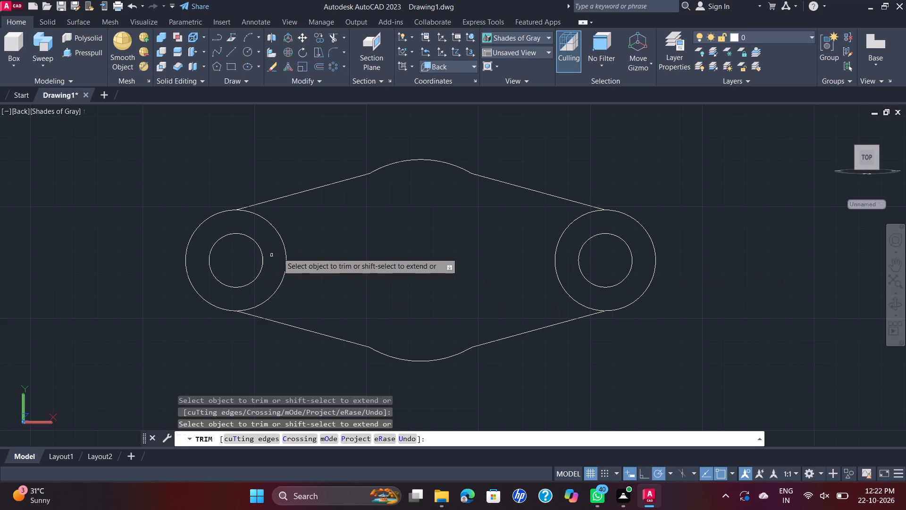
Trim the inward-facing arcs of both outer end circles, leaving rounded flange ends around the holes.
{"action": "left_click", "coordinate": [282, 246]}
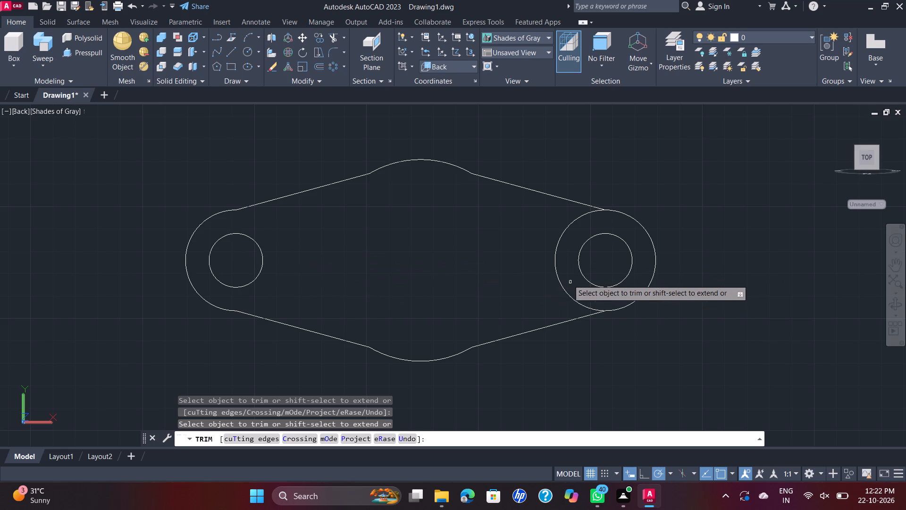
{"action": "left_click", "coordinate": [555, 265]}
{"action": "key", "text": "Escape"}
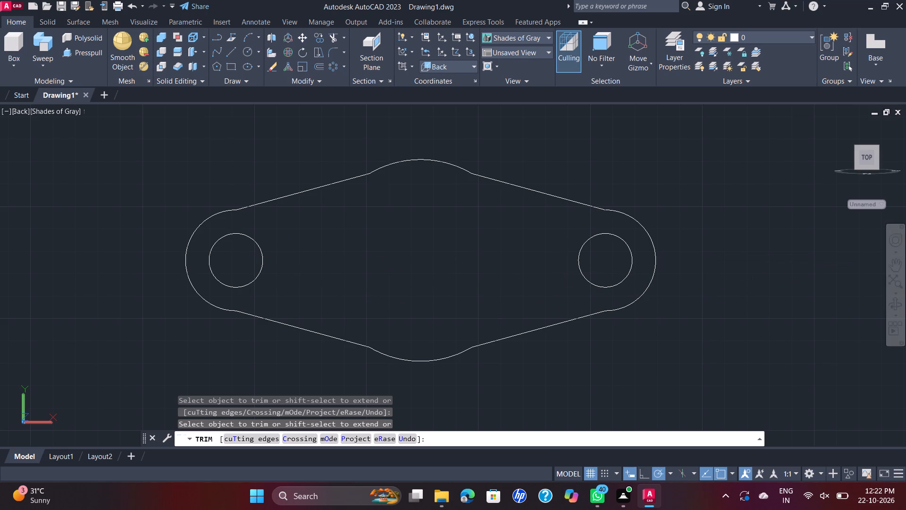
Select the complete flange sketch and join its outer lines and arcs into one polyline.
{"action": "scroll", "coordinate": [676, 243], "scroll_direction": "down", "scroll_amount": 5}
{"action": "scroll", "coordinate": [419, 301], "scroll_direction": "down", "scroll_amount": 3}
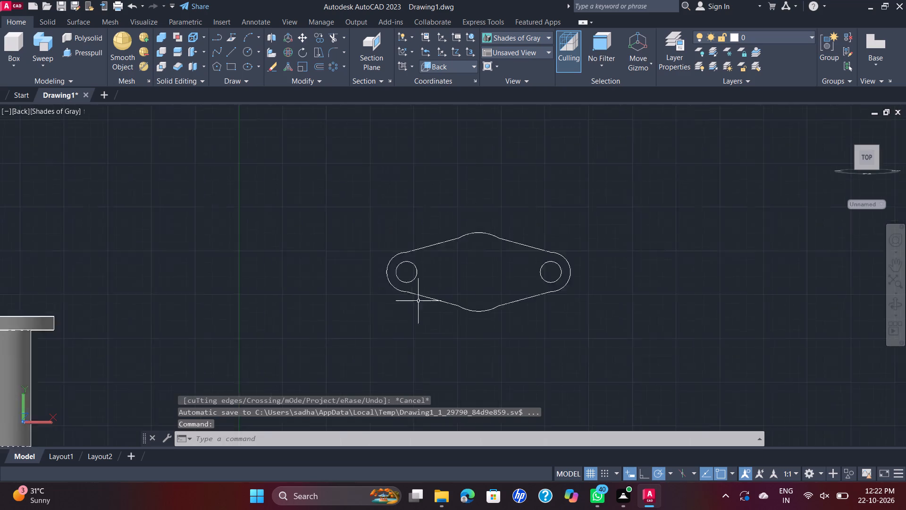
{"action": "scroll", "coordinate": [419, 301], "scroll_direction": "down", "scroll_amount": 1}
{"action": "scroll", "coordinate": [448, 312], "scroll_direction": "up", "scroll_amount": 1}
{"action": "left_click", "coordinate": [486, 259]}
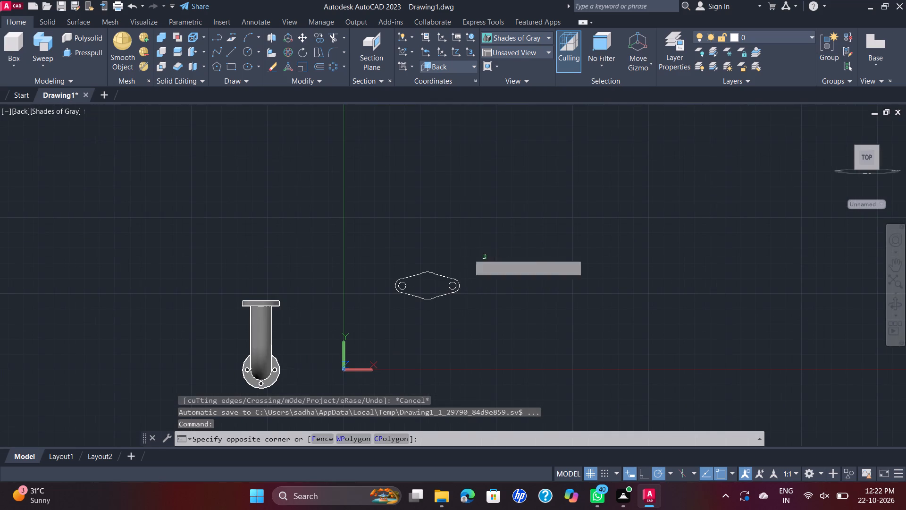
{"action": "left_click", "coordinate": [371, 314]}
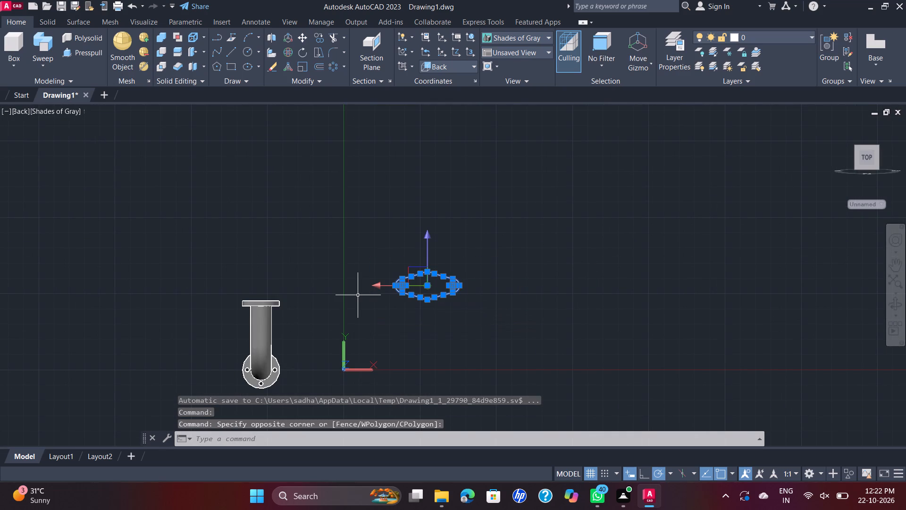
{"action": "key", "text": "j"}
{"action": "key", "text": "Return"}
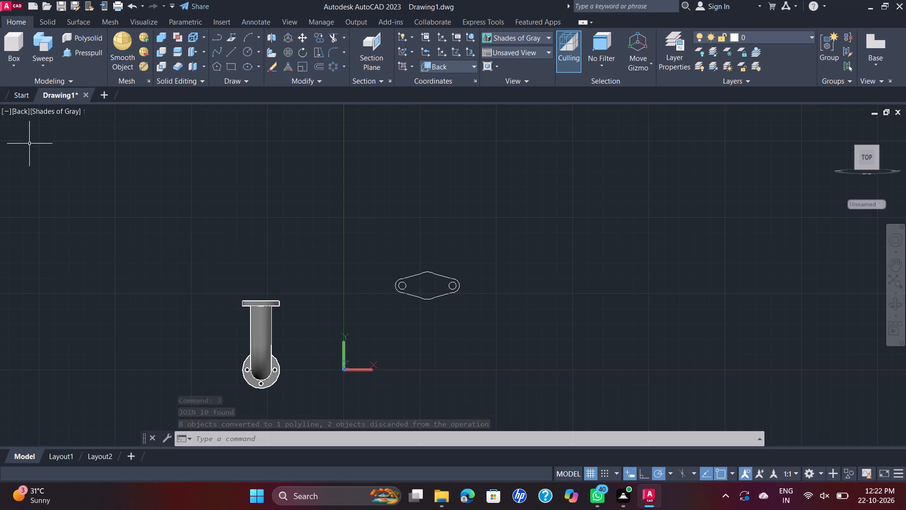
Switch the model view to SE Isometric.
{"action": "left_click", "coordinate": [19, 108]}
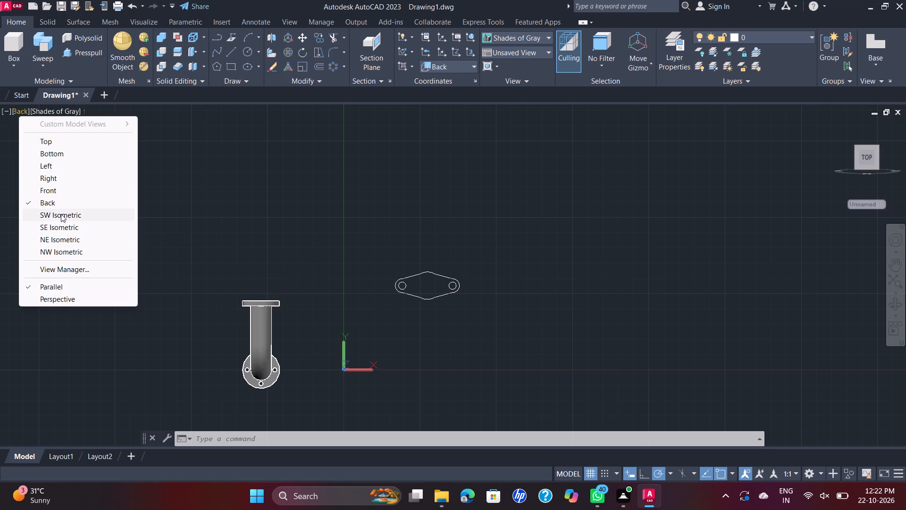
{"action": "left_click", "coordinate": [60, 225]}
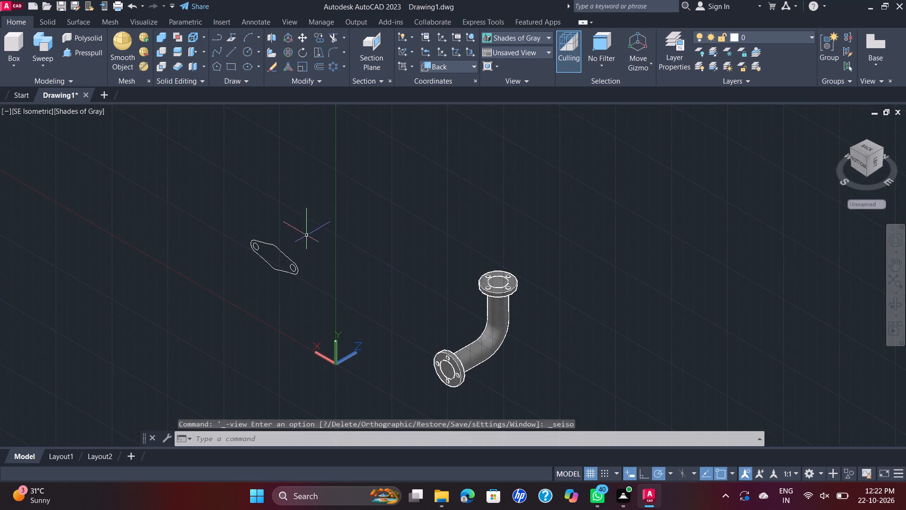
Move the two-hole flange outline with both hole circles from its centre to a free spot beside the pipe bend's upper flange.
{"action": "middle_click_drag", "start_coordinate": [376, 236], "coordinate": [371, 234]}
{"action": "left_click", "coordinate": [320, 262]}
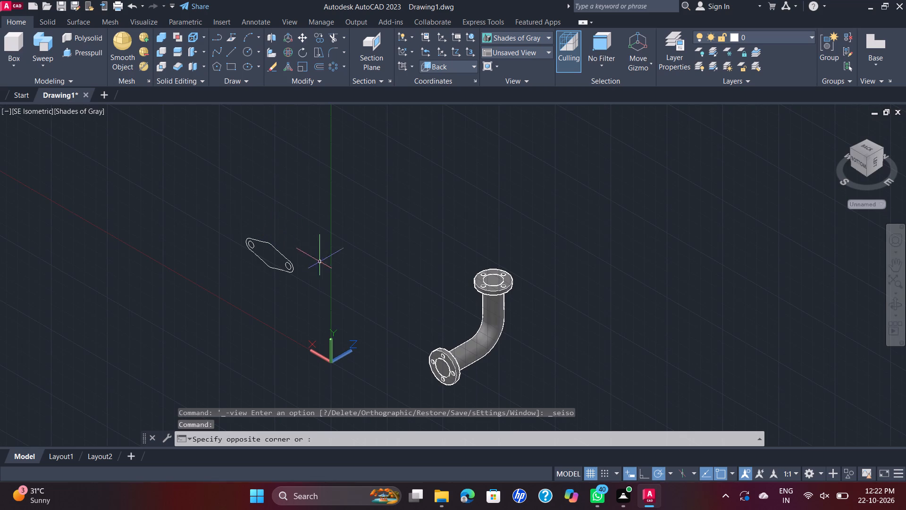
{"action": "left_click", "coordinate": [237, 197]}
{"action": "scroll", "coordinate": [252, 243], "scroll_direction": "up", "scroll_amount": 5}
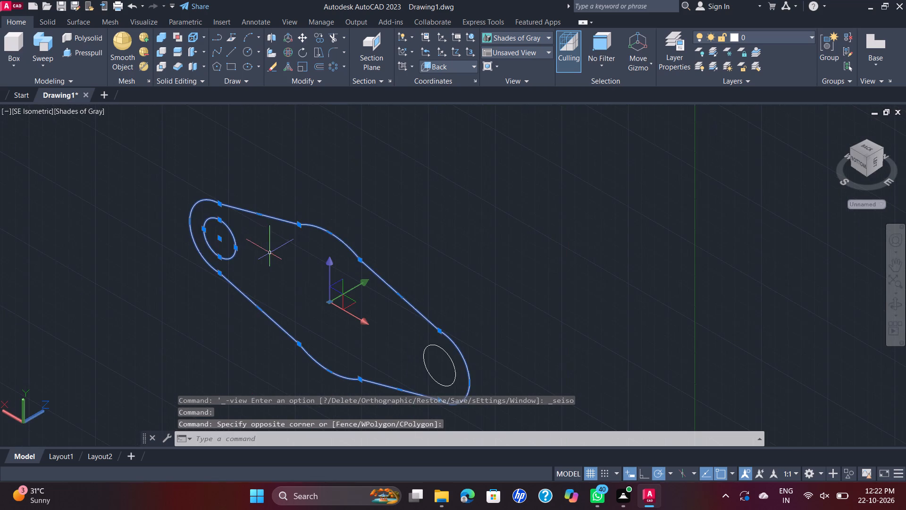
{"action": "left_click_drag", "start_coordinate": [425, 244], "coordinate": [435, 258]}
{"action": "left_click", "coordinate": [441, 383]}
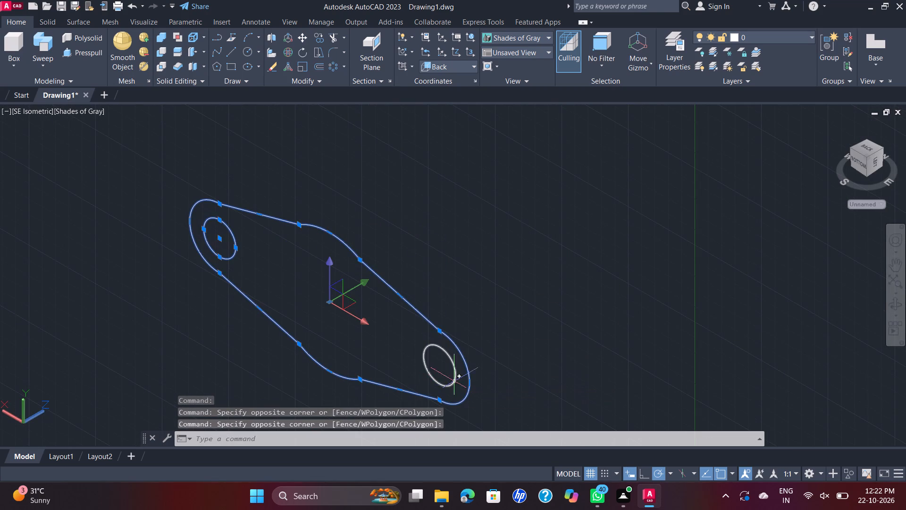
{"action": "left_click_drag", "start_coordinate": [512, 379], "coordinate": [483, 382]}
{"action": "left_click", "coordinate": [429, 373]}
{"action": "scroll", "coordinate": [394, 243], "scroll_direction": "down", "scroll_amount": 2}
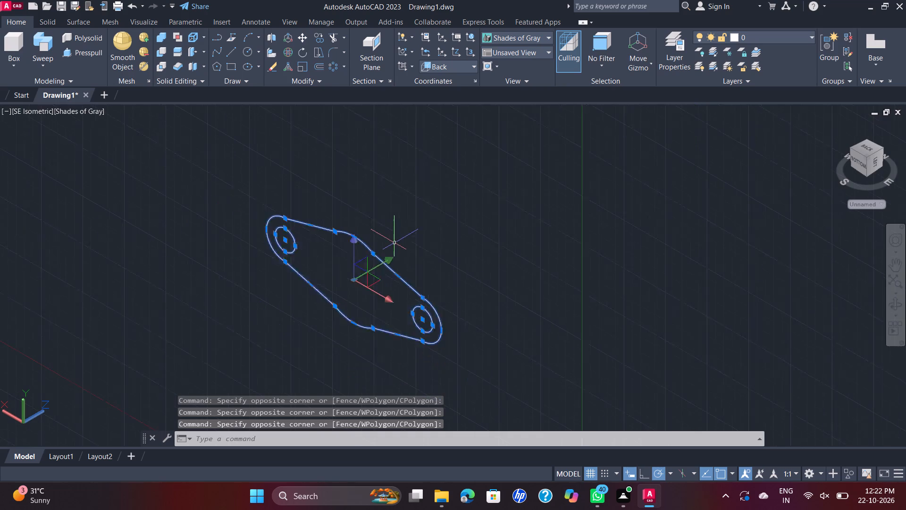
{"action": "left_click", "coordinate": [304, 35]}
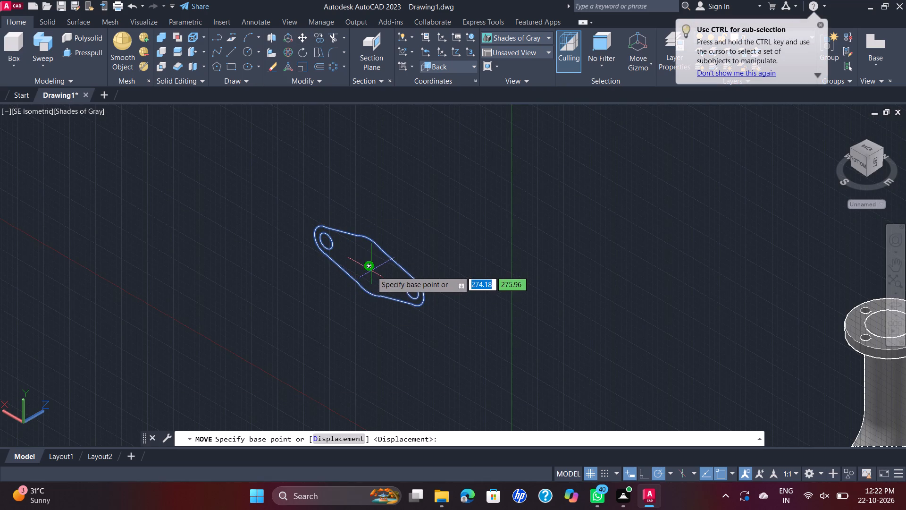
{"action": "left_click", "coordinate": [370, 268]}
{"action": "scroll", "coordinate": [547, 247], "scroll_direction": "down", "scroll_amount": 3}
{"action": "middle_click_drag", "start_coordinate": [574, 240], "coordinate": [425, 232]}
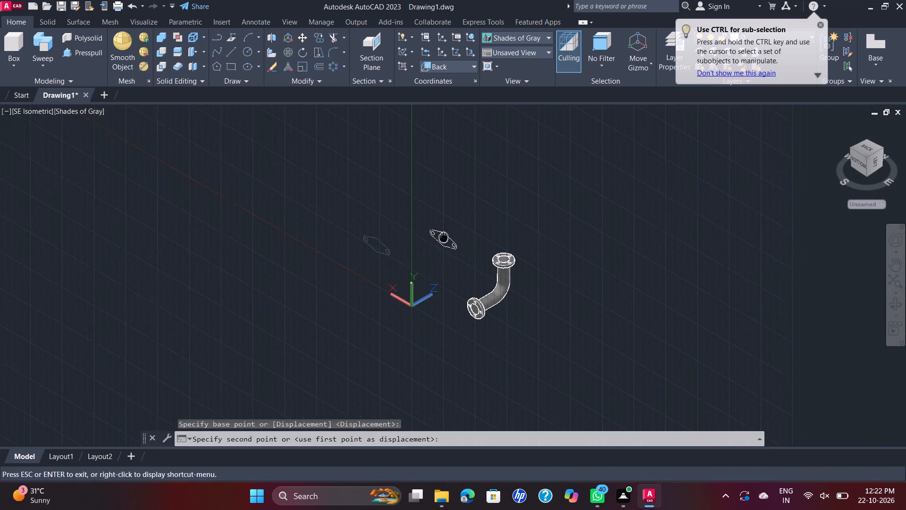
{"action": "middle_click_drag", "start_coordinate": [425, 232], "coordinate": [415, 231]}
{"action": "scroll", "coordinate": [480, 251], "scroll_direction": "up", "scroll_amount": 3}
{"action": "scroll", "coordinate": [546, 255], "scroll_direction": "up", "scroll_amount": 2}
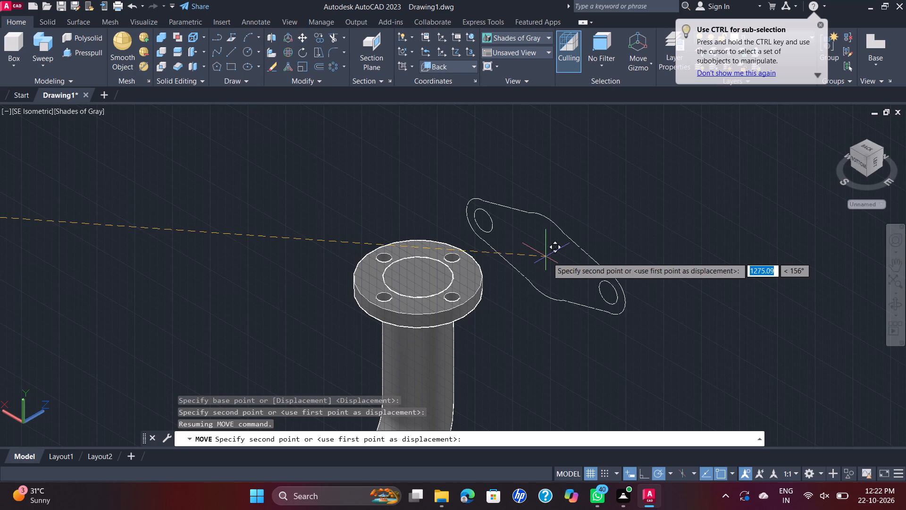
{"action": "left_click", "coordinate": [565, 275]}
Extrude the two-hole flange outline with Presspull to a height of 25.
{"action": "scroll", "coordinate": [578, 275], "scroll_direction": "down", "scroll_amount": 1}
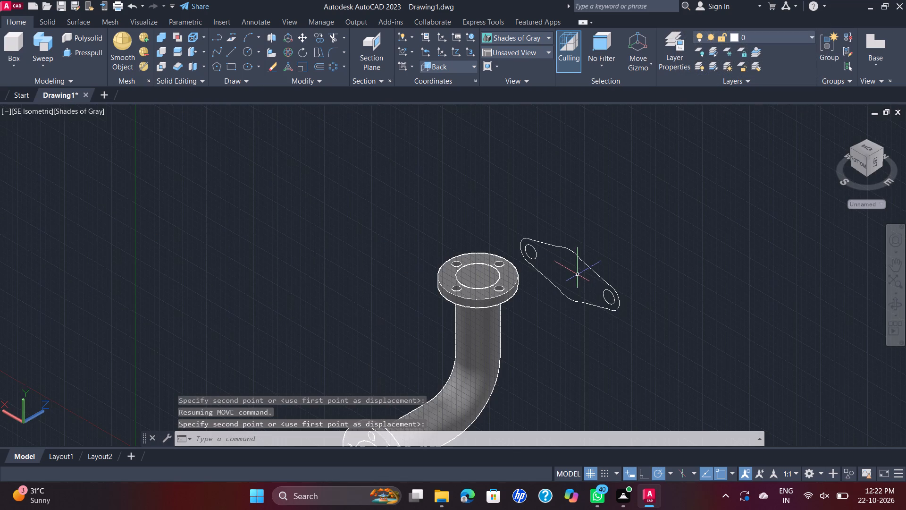
{"action": "left_click", "coordinate": [94, 50]}
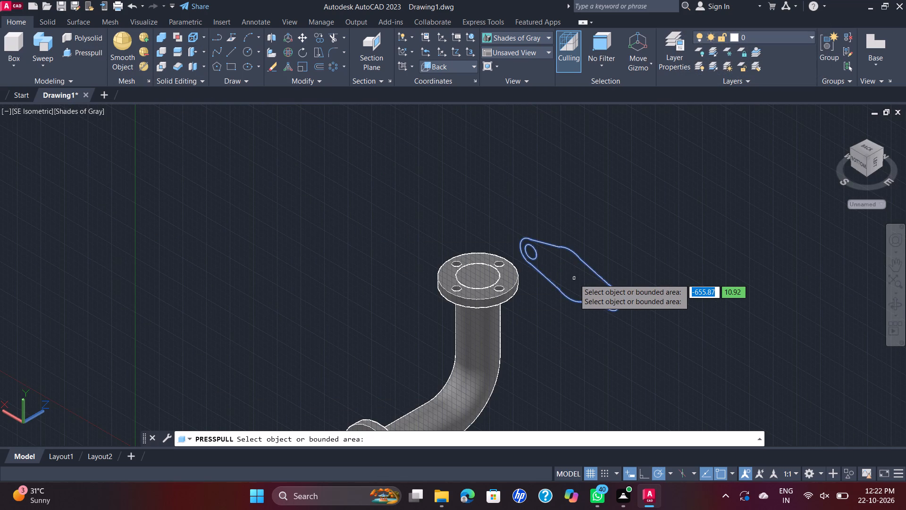
{"action": "left_click", "coordinate": [574, 279]}
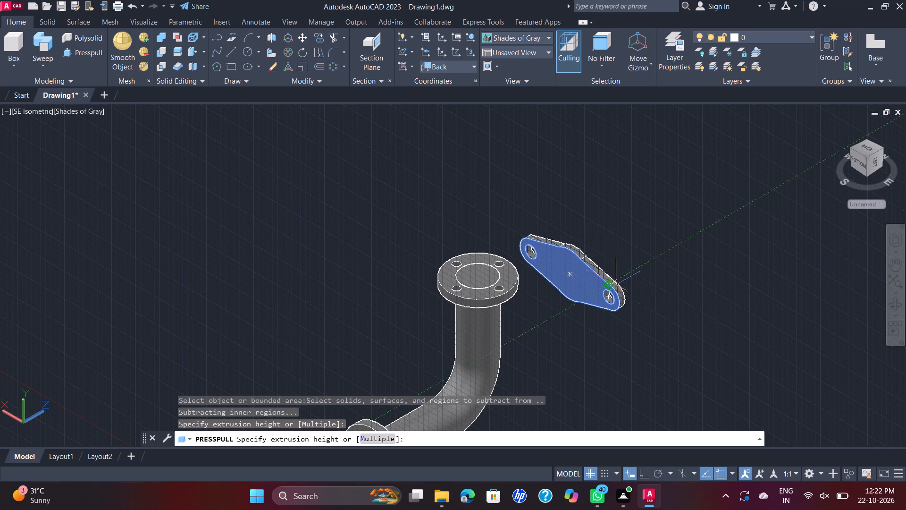
{"action": "key", "text": "Escape"}
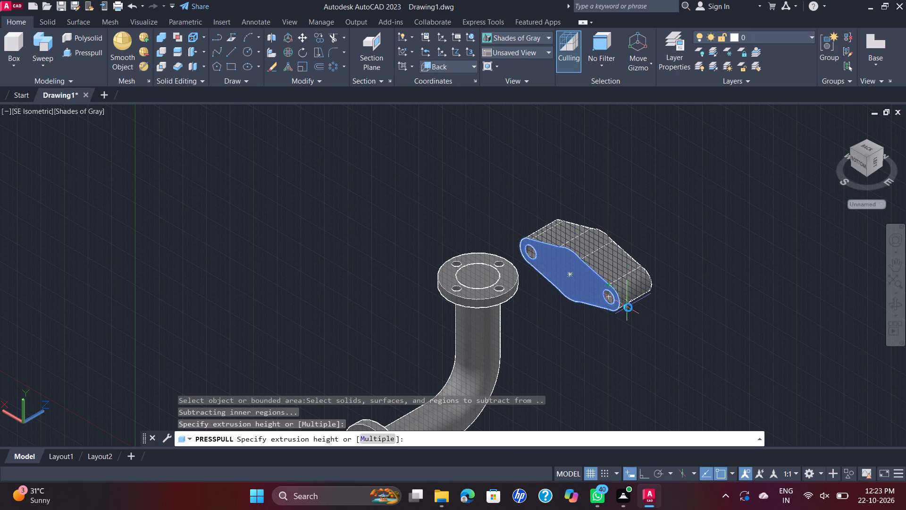
{"action": "left_click", "coordinate": [600, 280]}
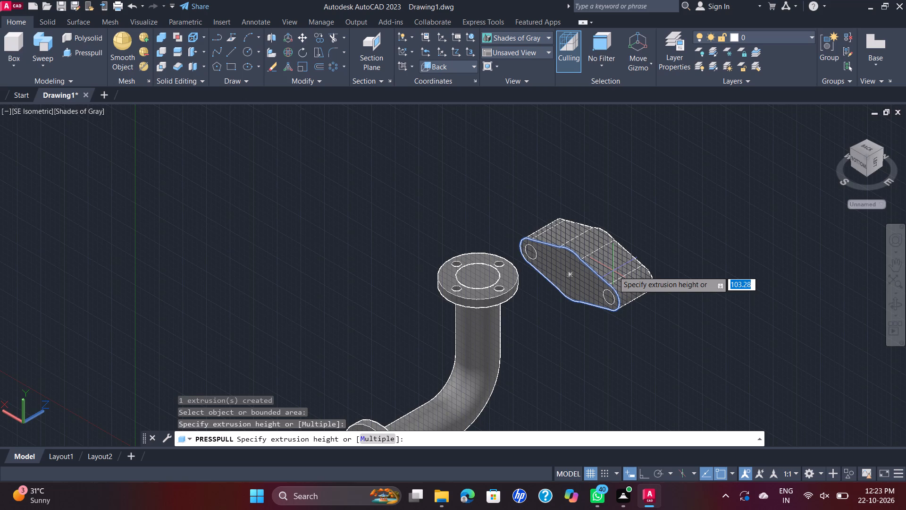
{"action": "type", "text": "25"}
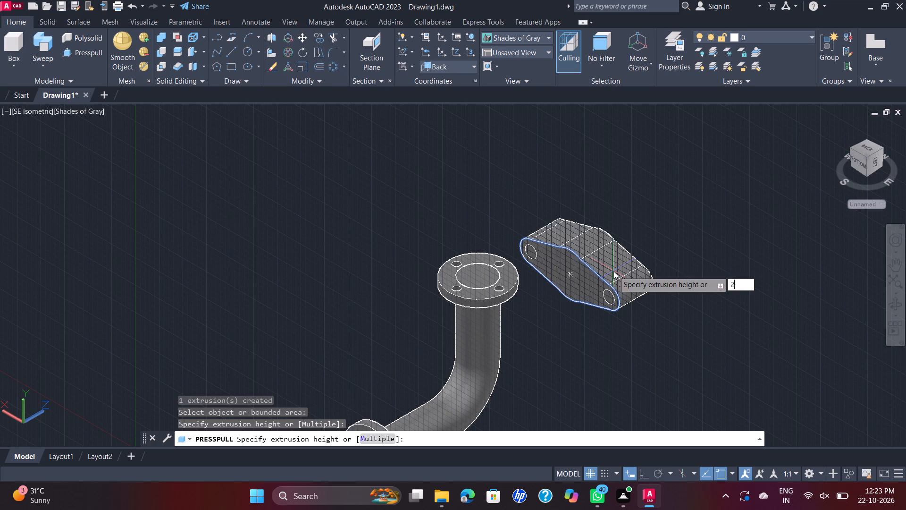
{"action": "key", "text": "Return"}
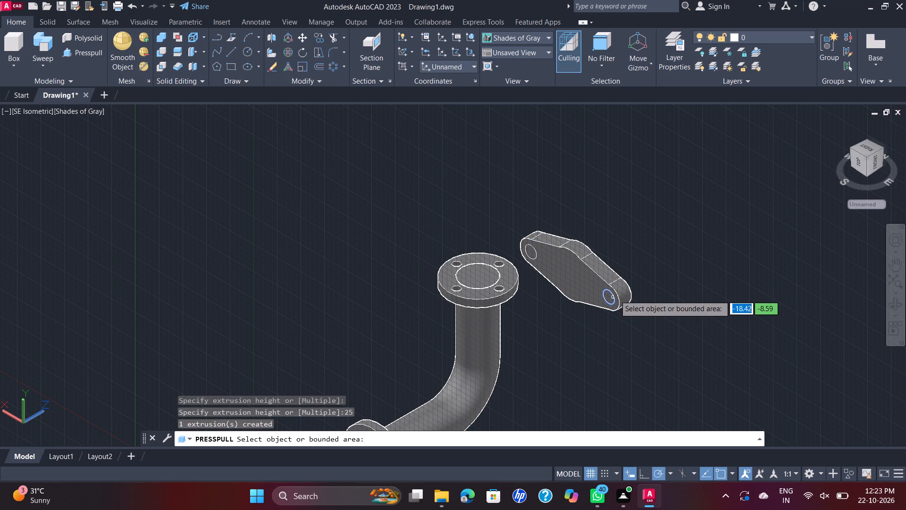
Presspull the hole circle at the lower end of the two-hole flange.
{"action": "left_click", "coordinate": [609, 303]}
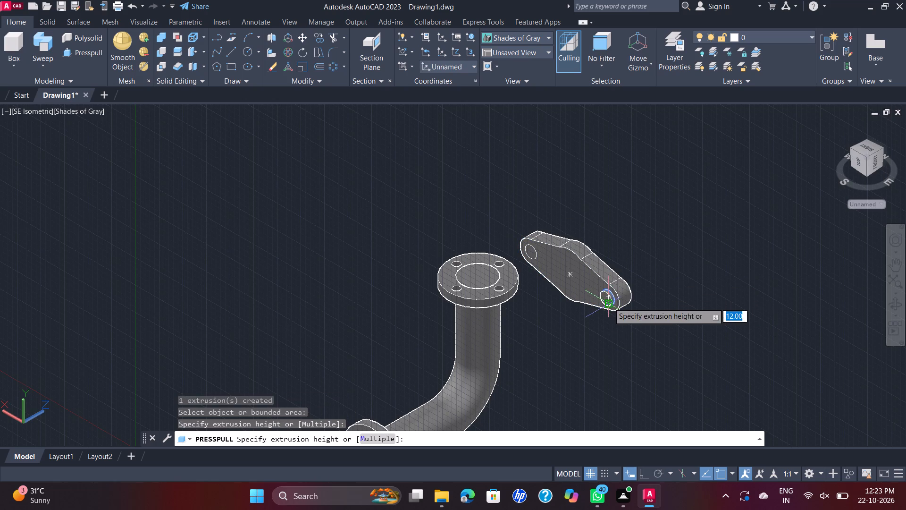
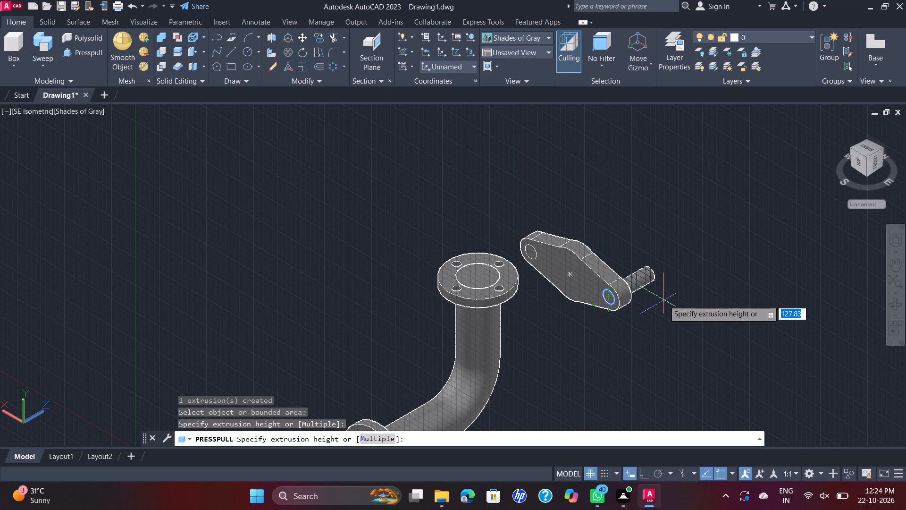
Presspull the hole circles at both ends of the two-hole flange to a height of 15.
{"action": "type", "text": "15"}
{"action": "key", "text": "Return"}
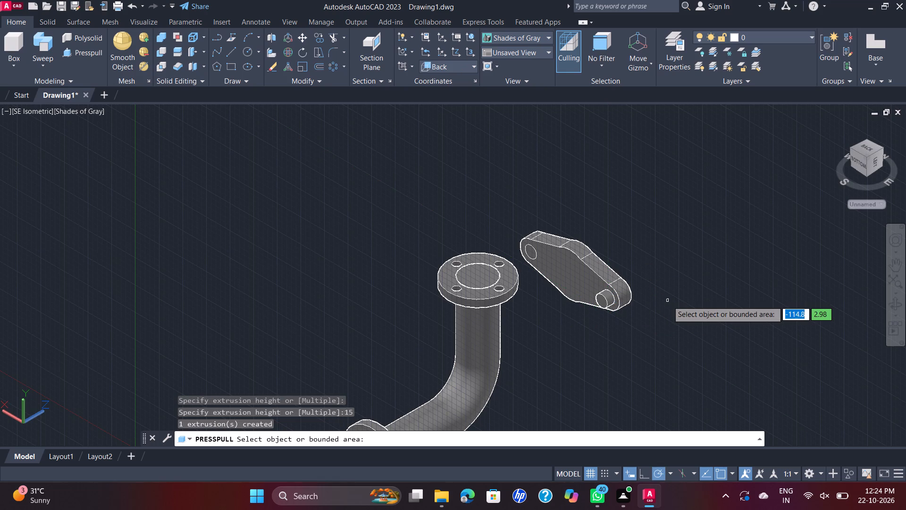
{"action": "left_click", "coordinate": [529, 250]}
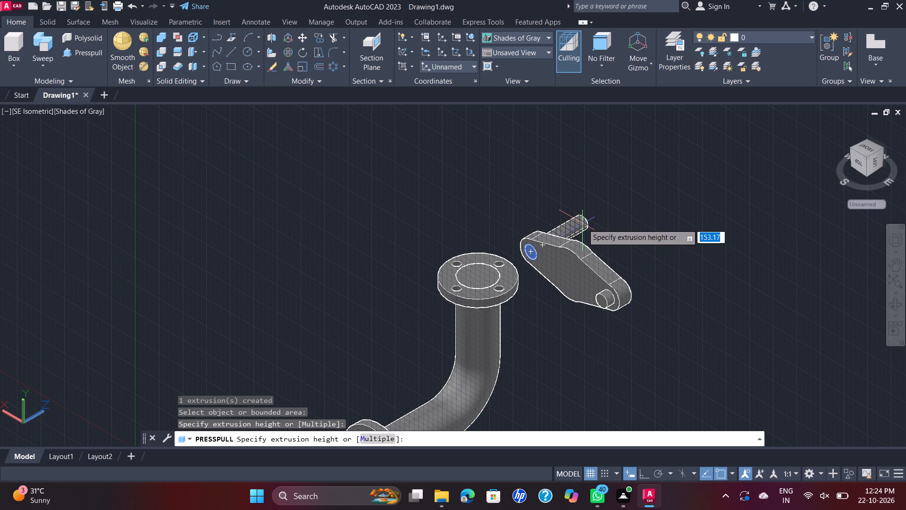
{"action": "type", "text": "15"}
{"action": "key", "text": "Return"}
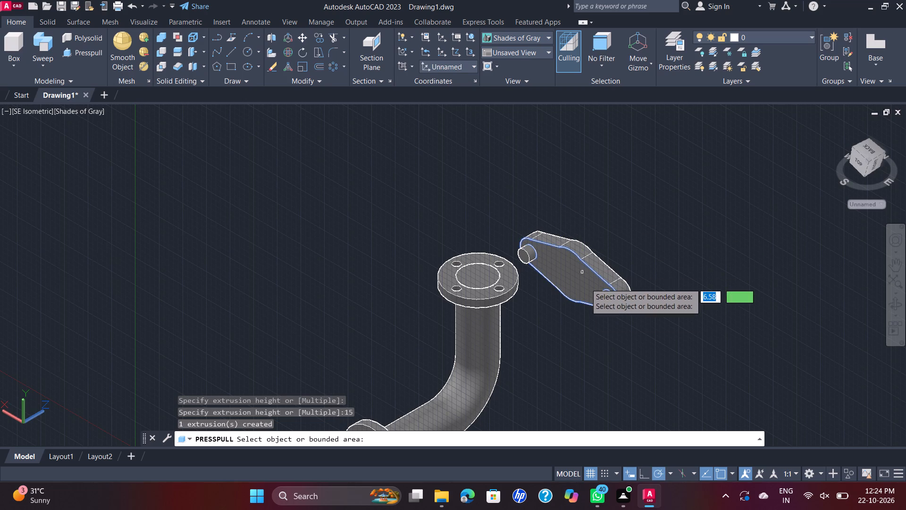
Presspull the end faces of both cylindrical bosses on the two-hole flange by -3.
{"action": "scroll", "coordinate": [605, 305], "scroll_direction": "up", "scroll_amount": 1}
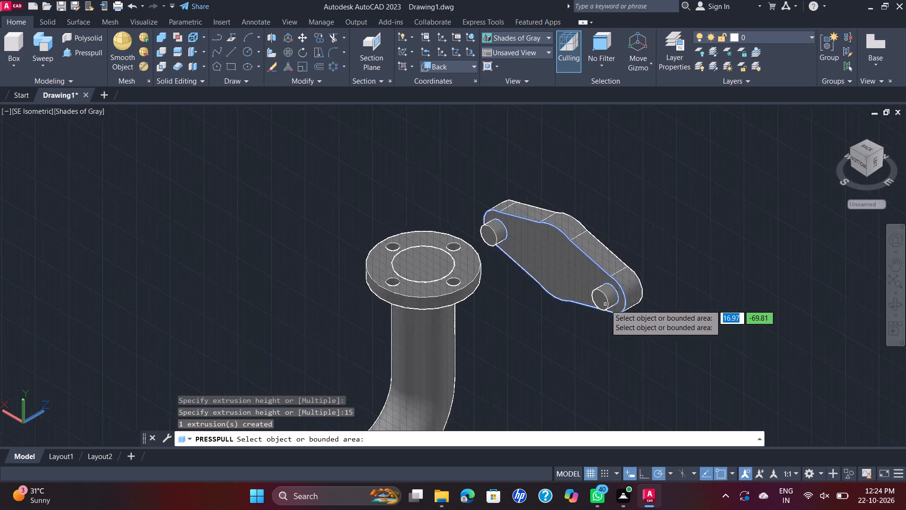
{"action": "scroll", "coordinate": [605, 305], "scroll_direction": "up", "scroll_amount": 1}
{"action": "left_click", "coordinate": [604, 304]}
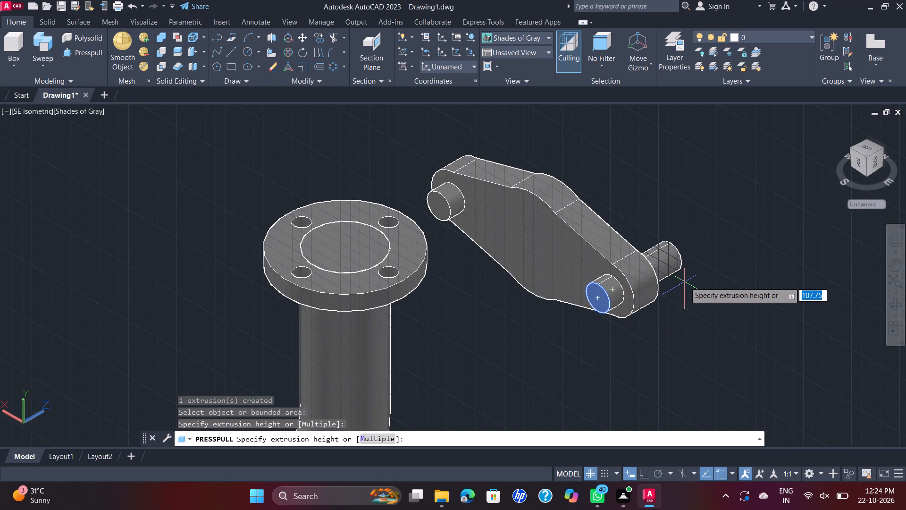
{"action": "type", "text": "-3"}
{"action": "key", "text": "Return"}
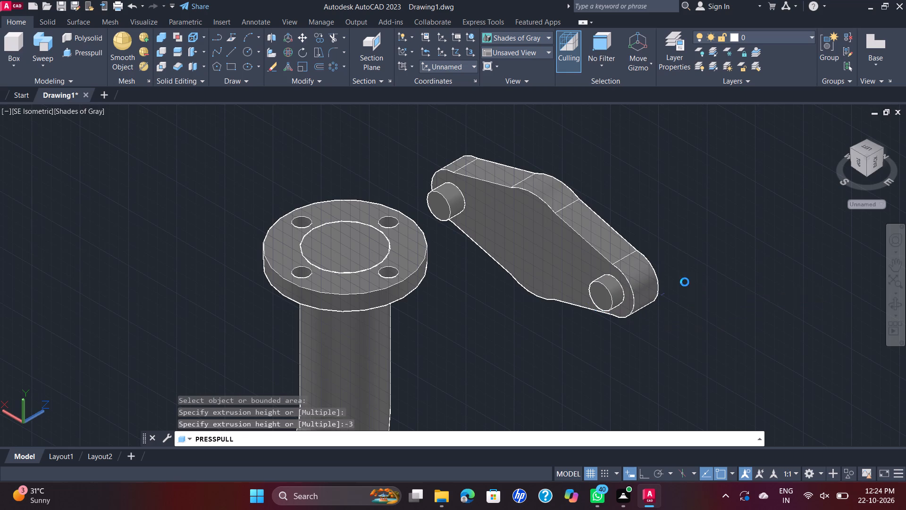
{"action": "left_click", "coordinate": [440, 202]}
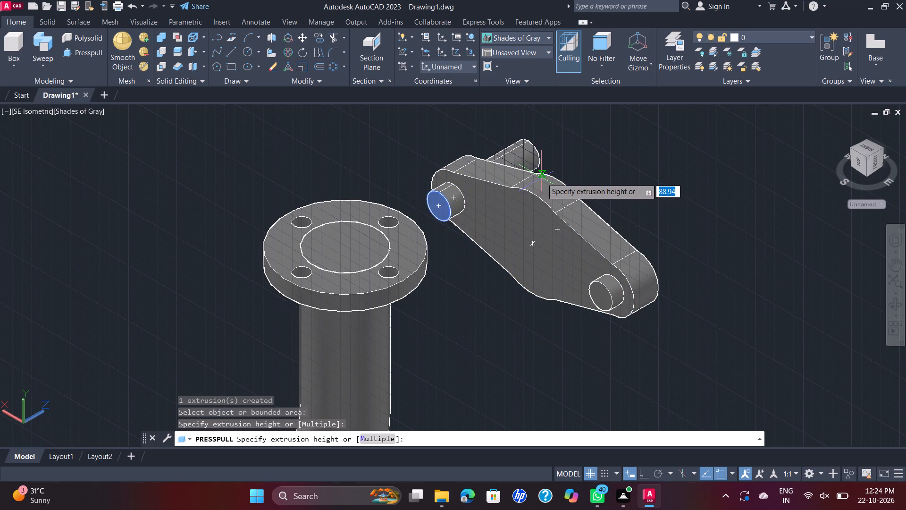
{"action": "type", "text": "-3"}
{"action": "key", "text": "Return"}
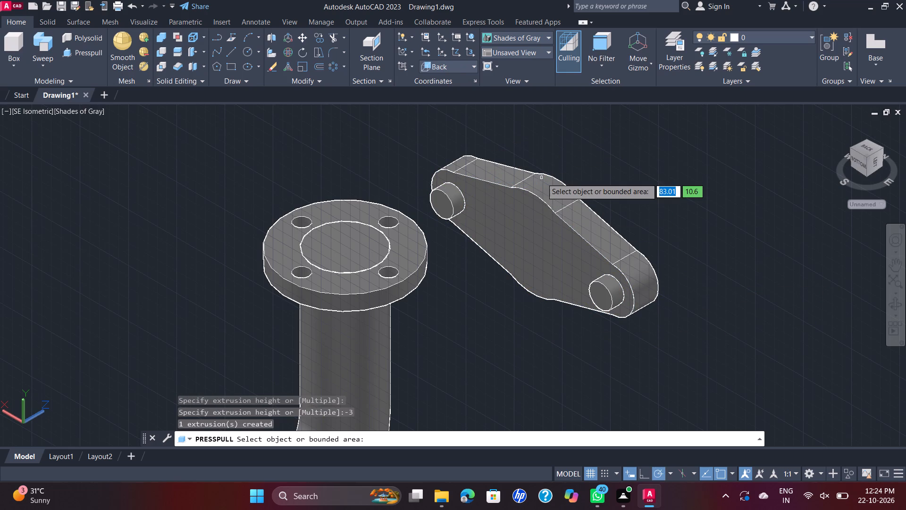
{"action": "key", "text": "Escape"}
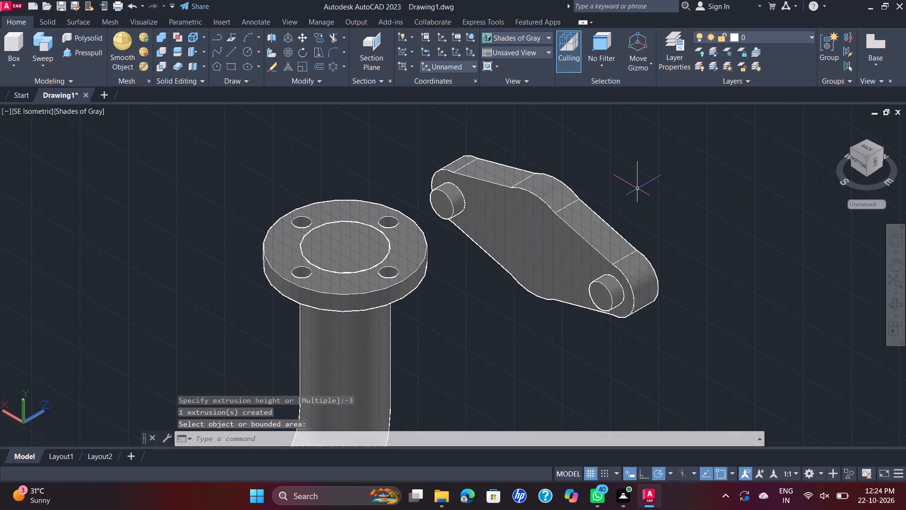
Switch the model view to Back.
{"action": "scroll", "coordinate": [638, 188], "scroll_direction": "down", "scroll_amount": 2}
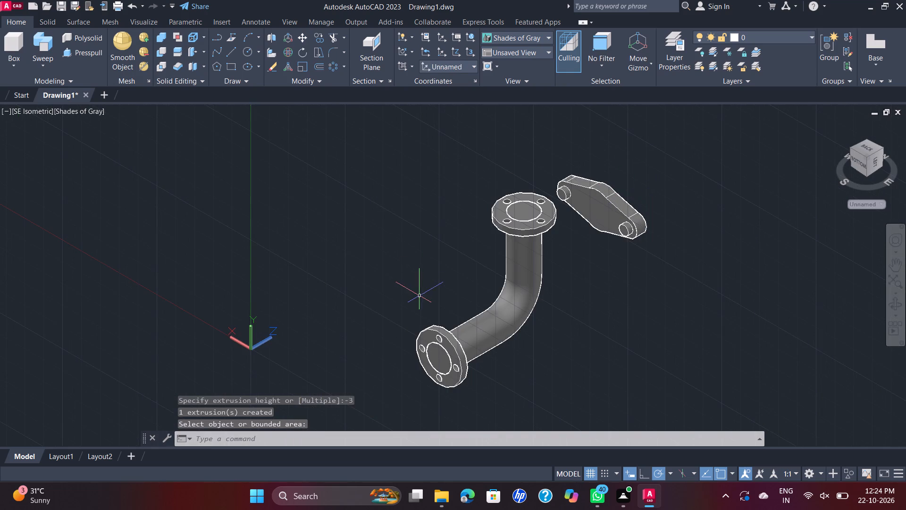
{"action": "left_click", "coordinate": [33, 110]}
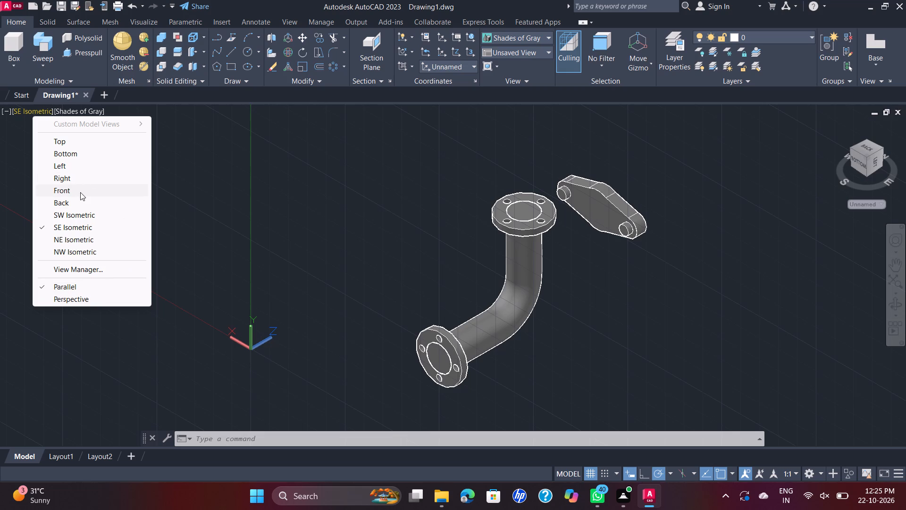
{"action": "left_click", "coordinate": [75, 206]}
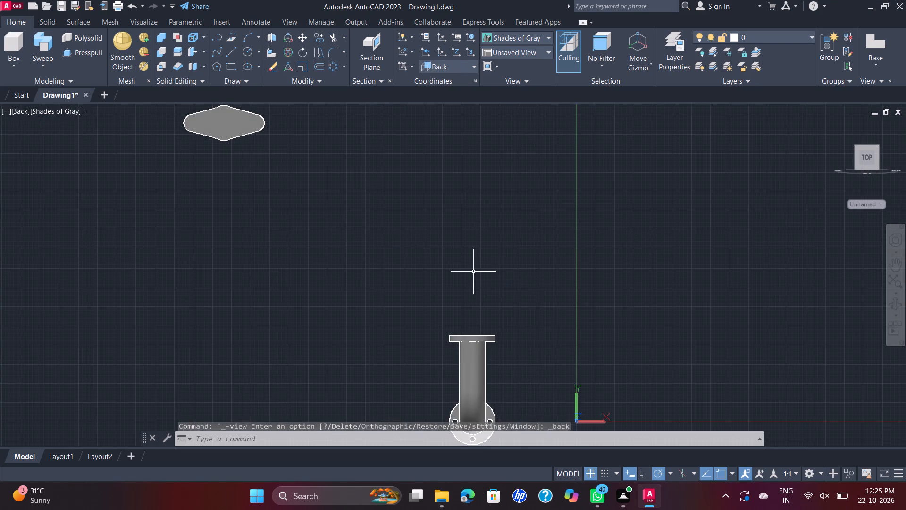
Examine the pipe bend and its lower flange in the Back view, including the free space beside them.
{"action": "middle_click_drag", "start_coordinate": [559, 311], "coordinate": [524, 198]}
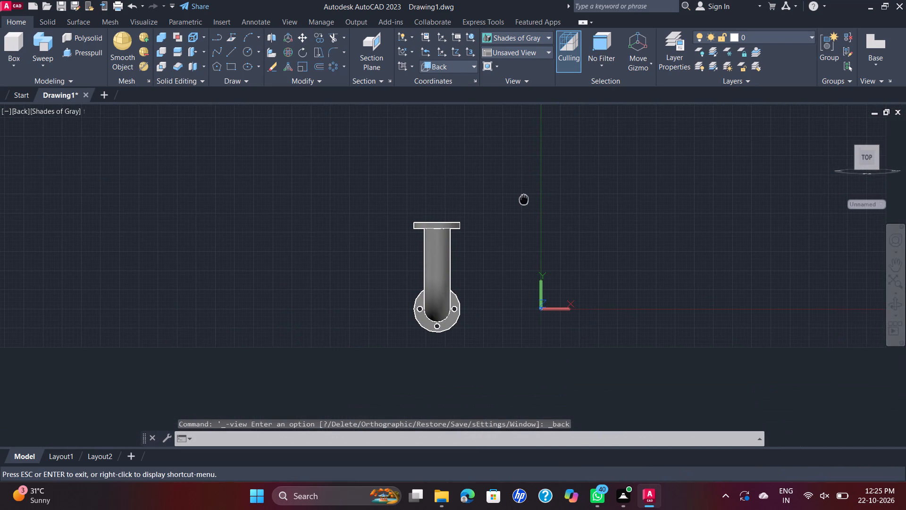
{"action": "middle_click_drag", "start_coordinate": [524, 198], "coordinate": [520, 199]}
{"action": "scroll", "coordinate": [491, 283], "scroll_direction": "down", "scroll_amount": 1}
{"action": "scroll", "coordinate": [453, 323], "scroll_direction": "up", "scroll_amount": 4}
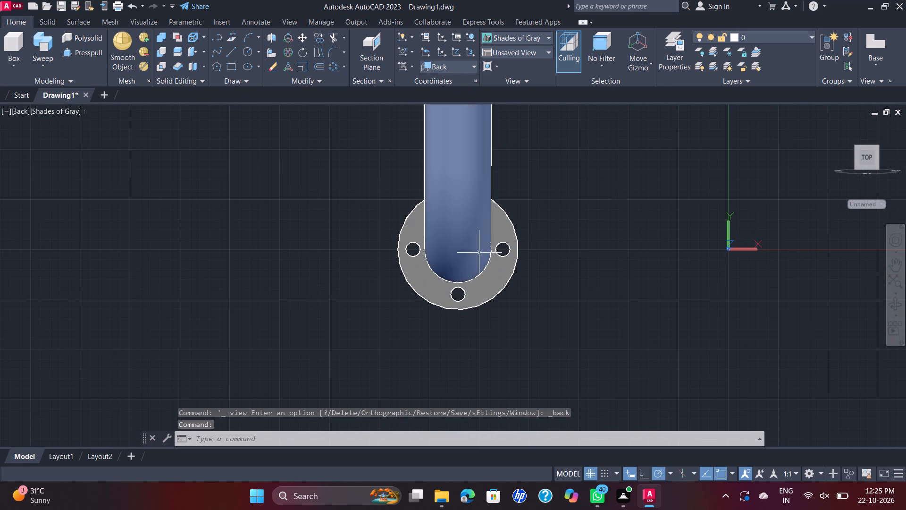
{"action": "scroll", "coordinate": [483, 250], "scroll_direction": "up", "scroll_amount": 2}
{"action": "scroll", "coordinate": [482, 251], "scroll_direction": "down", "scroll_amount": 1}
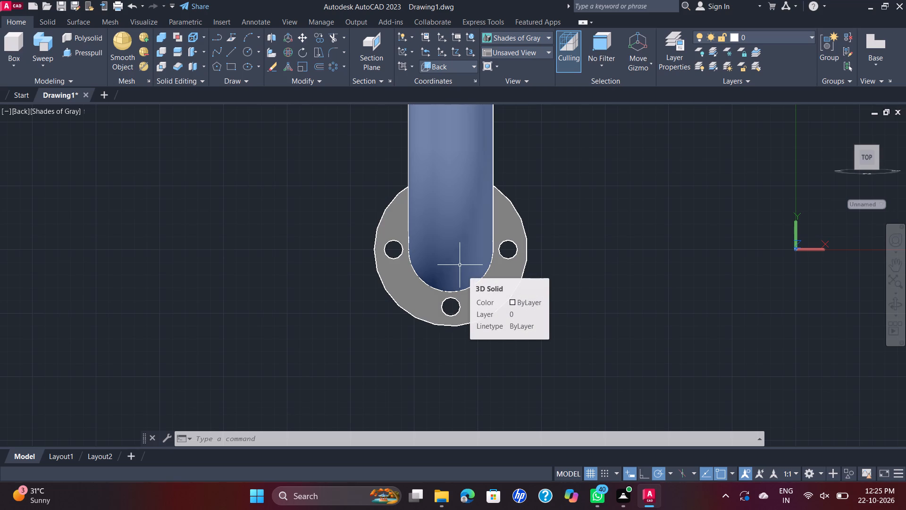
{"action": "scroll", "coordinate": [539, 252], "scroll_direction": "down", "scroll_amount": 2}
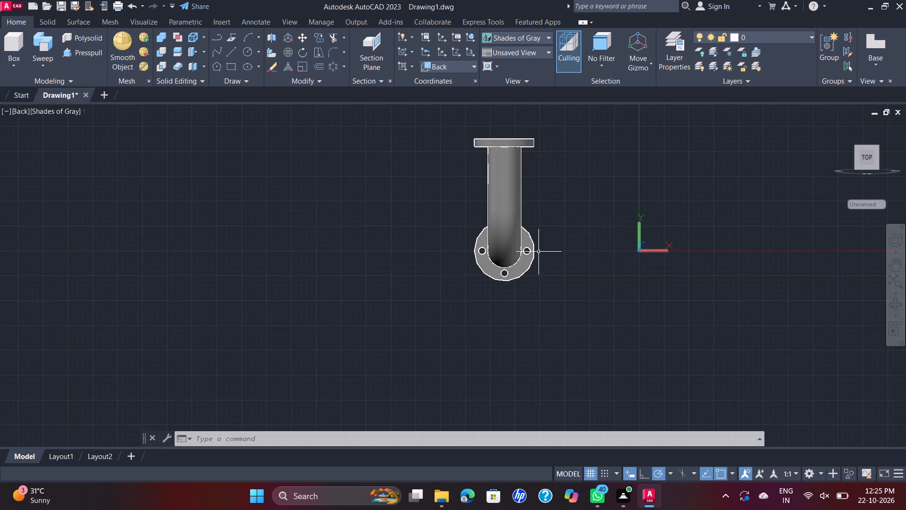
{"action": "scroll", "coordinate": [539, 252], "scroll_direction": "down", "scroll_amount": 3}
{"action": "scroll", "coordinate": [539, 252], "scroll_direction": "up", "scroll_amount": 2}
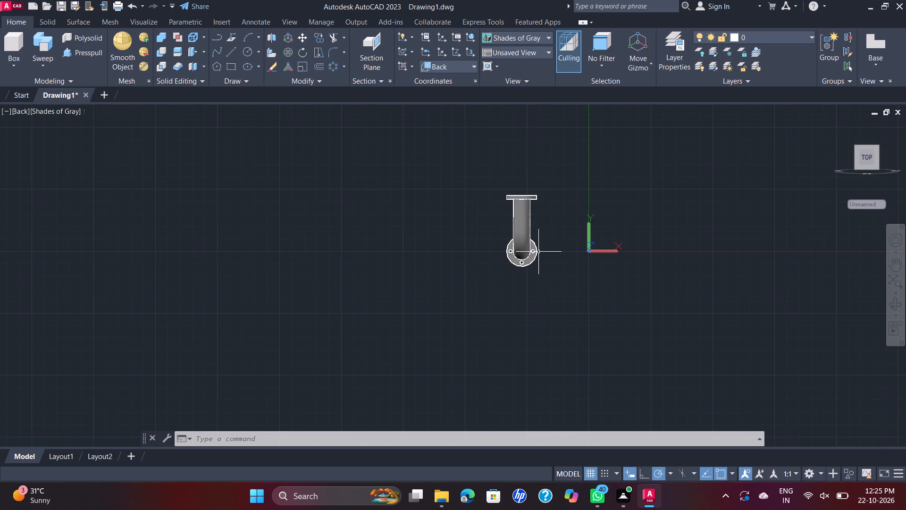
{"action": "middle_click_drag", "start_coordinate": [539, 252], "coordinate": [530, 266]}
{"action": "scroll", "coordinate": [530, 266], "scroll_direction": "down", "scroll_amount": 2}
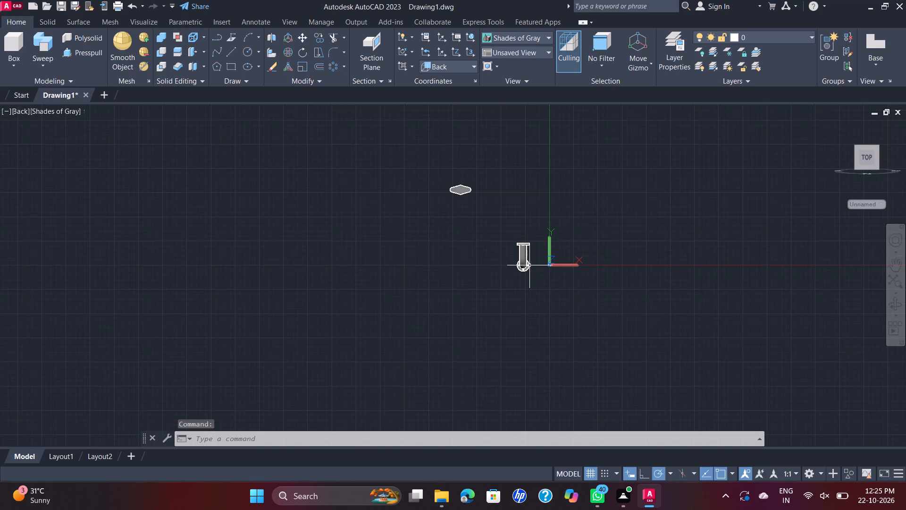
{"action": "scroll", "coordinate": [537, 265], "scroll_direction": "up", "scroll_amount": 2}
{"action": "scroll", "coordinate": [497, 269], "scroll_direction": "up", "scroll_amount": 1}
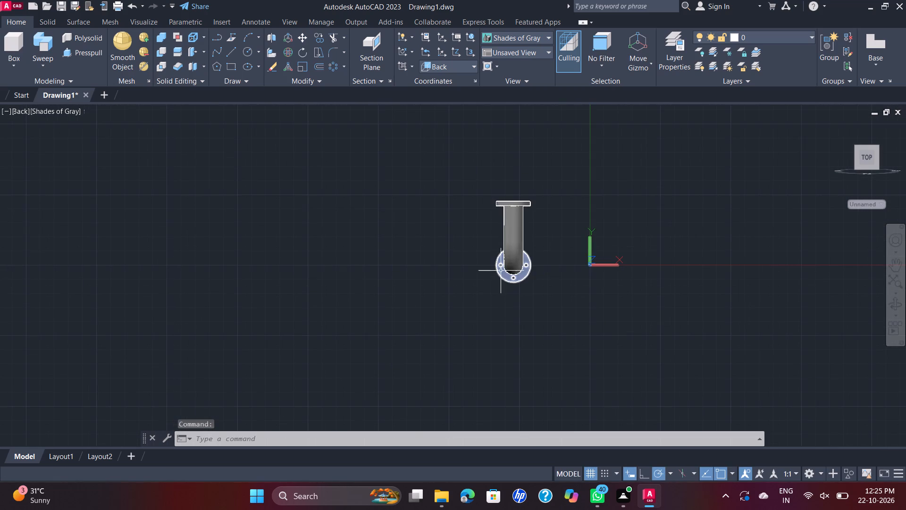
{"action": "scroll", "coordinate": [554, 277], "scroll_direction": "down", "scroll_amount": 1}
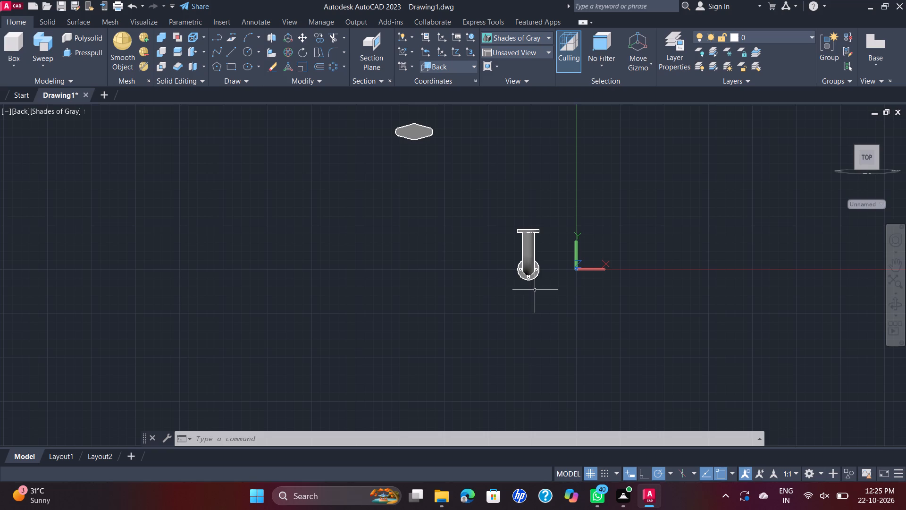
{"action": "scroll", "coordinate": [498, 289], "scroll_direction": "up", "scroll_amount": 2}
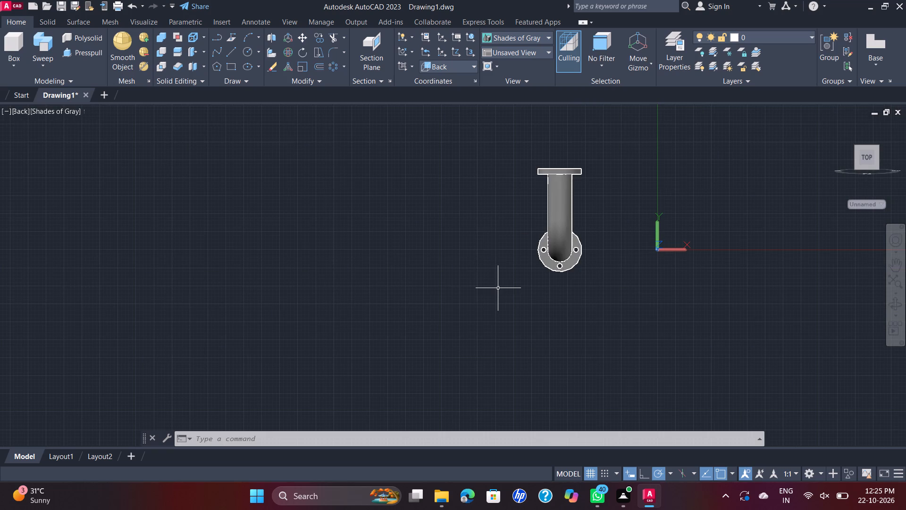
{"action": "middle_click_drag", "start_coordinate": [423, 179], "coordinate": [108, 246]}
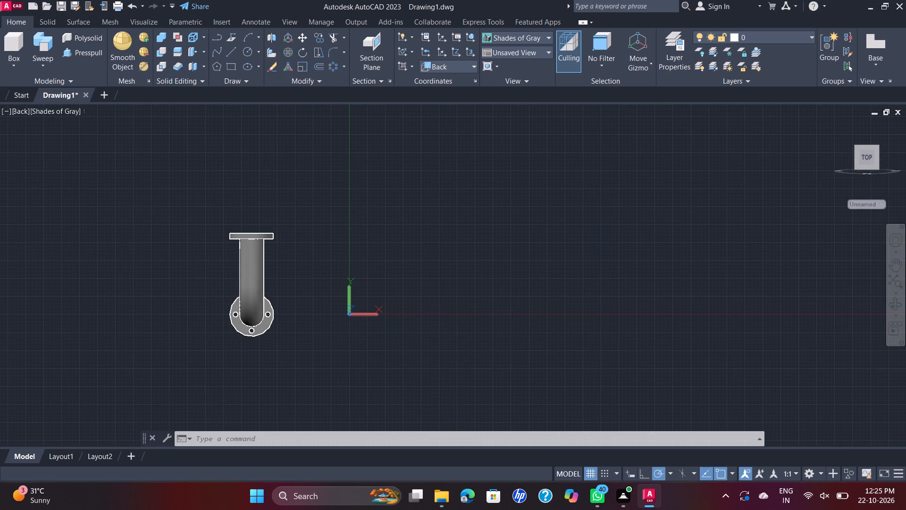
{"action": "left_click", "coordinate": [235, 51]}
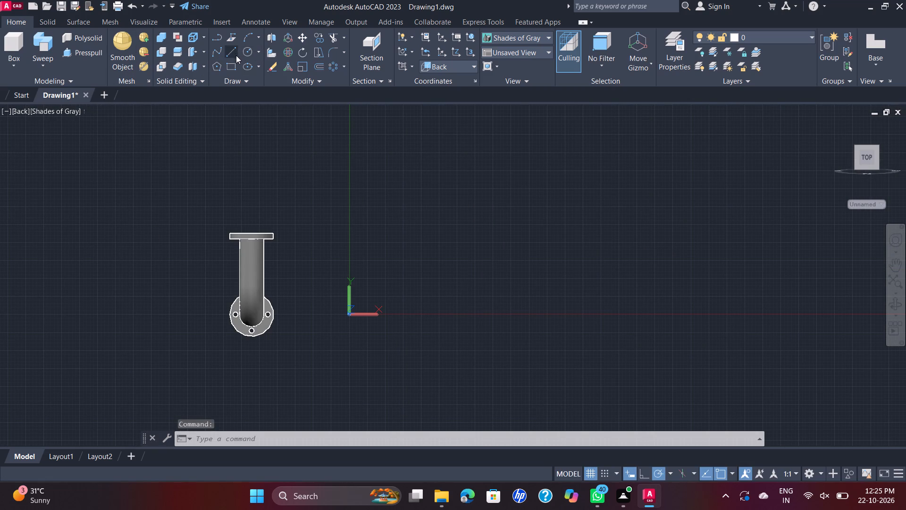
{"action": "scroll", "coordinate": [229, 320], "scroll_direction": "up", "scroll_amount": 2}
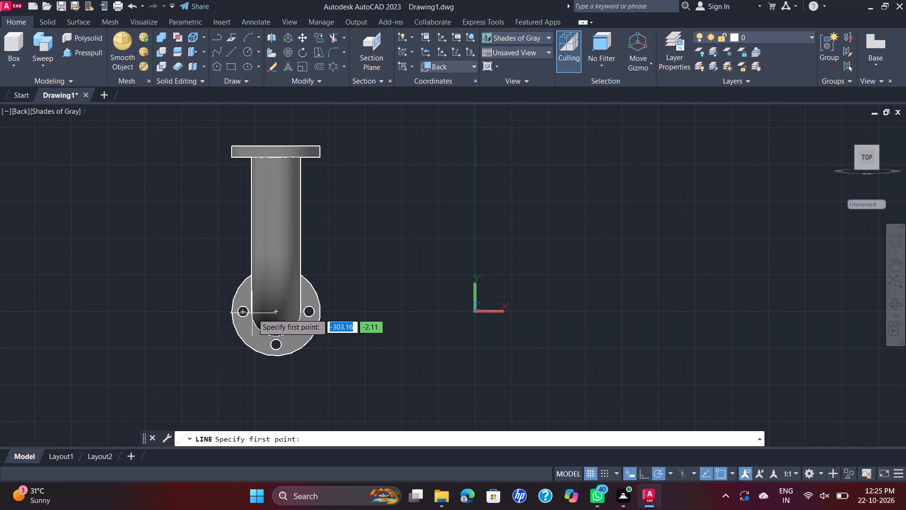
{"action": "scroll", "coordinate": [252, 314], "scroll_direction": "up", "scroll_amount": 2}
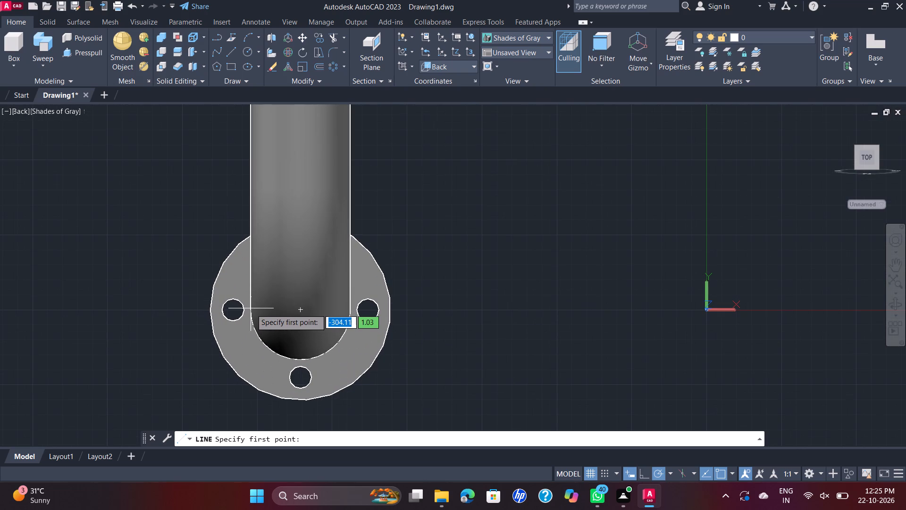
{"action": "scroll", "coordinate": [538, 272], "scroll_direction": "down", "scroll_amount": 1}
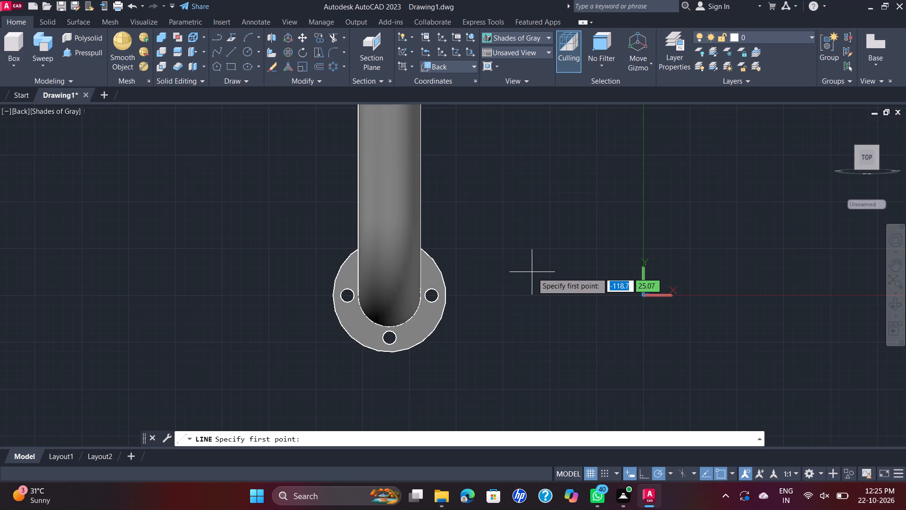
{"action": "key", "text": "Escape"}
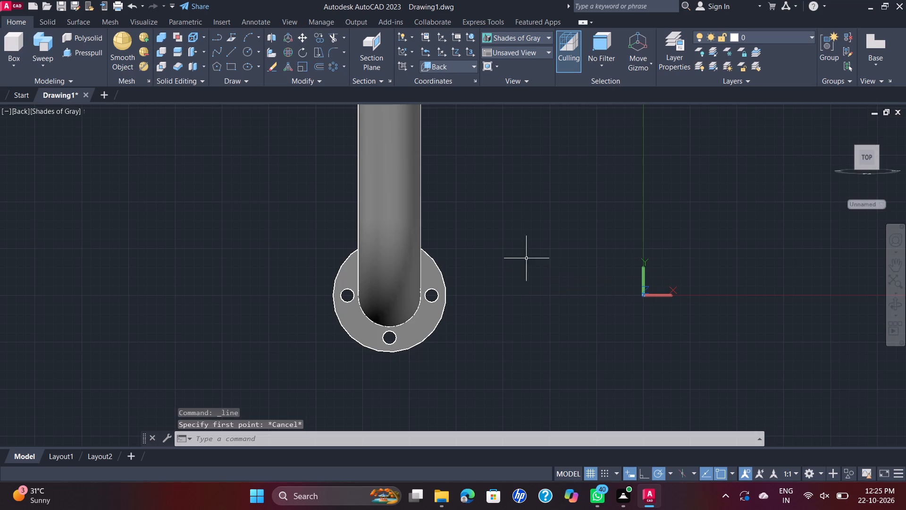
Draw a circle of diameter 66 in the free space between the pipe bend's lower flange and the origin.
{"action": "left_click", "coordinate": [246, 52]}
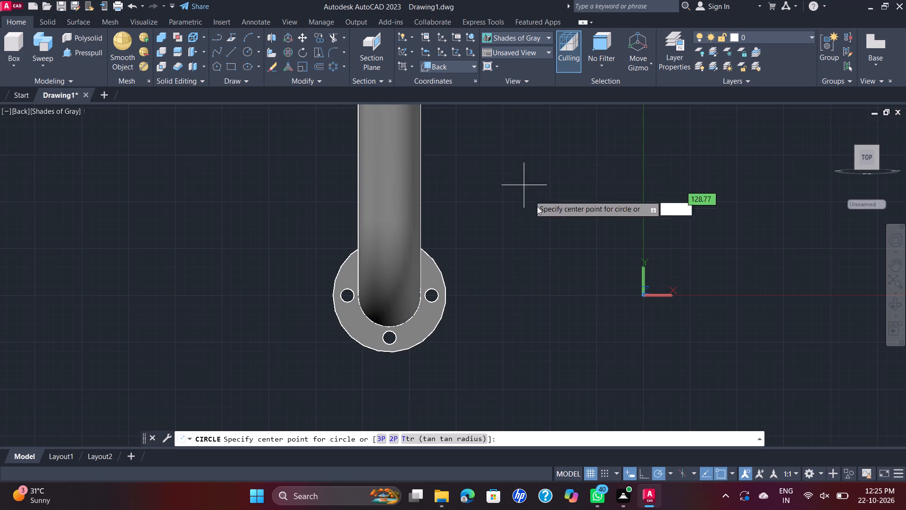
{"action": "left_click", "coordinate": [557, 256]}
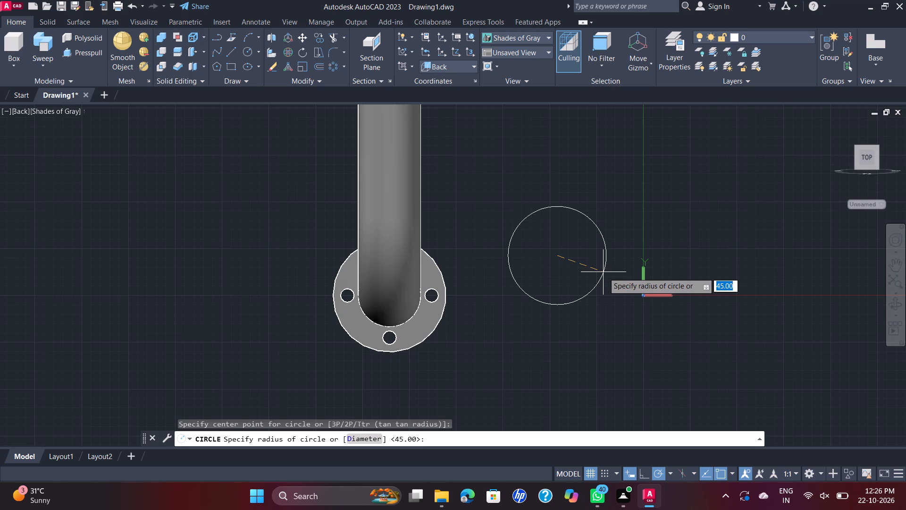
{"action": "key", "text": "d"}
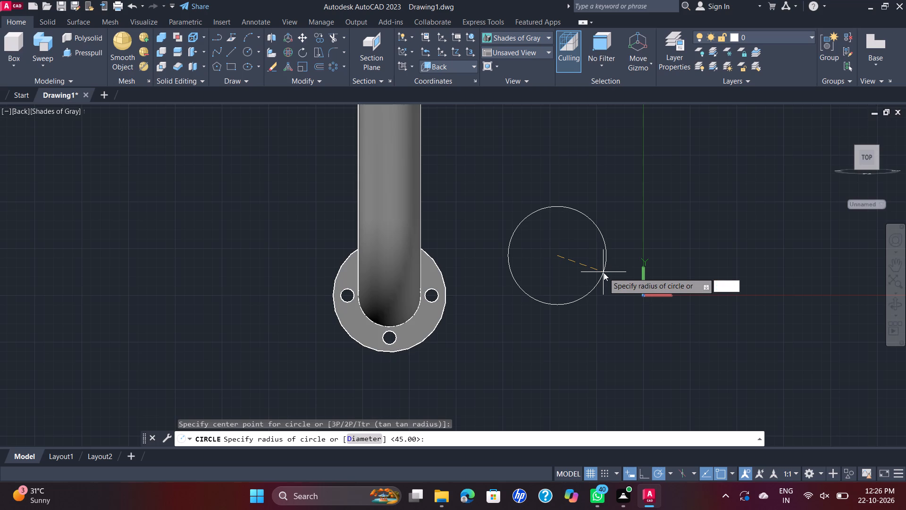
{"action": "key", "text": "Return"}
{"action": "type", "text": "66"}
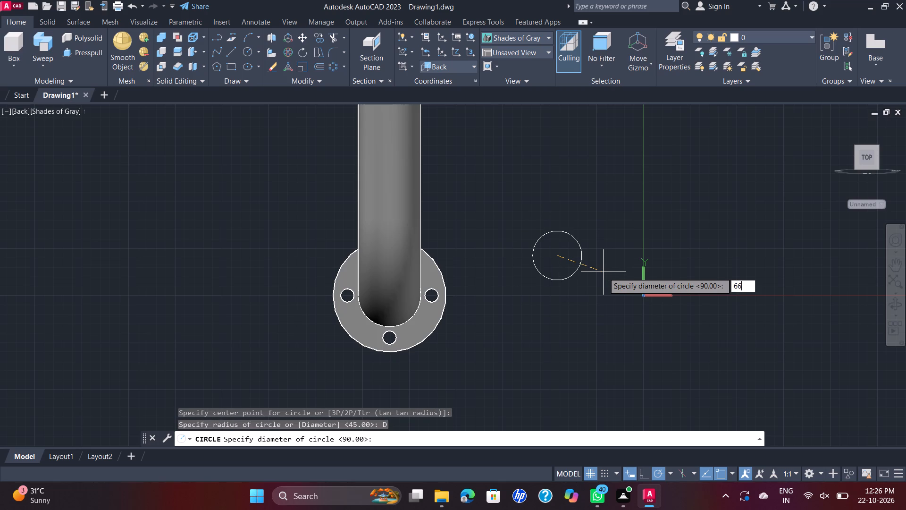
{"action": "key", "text": "Return"}
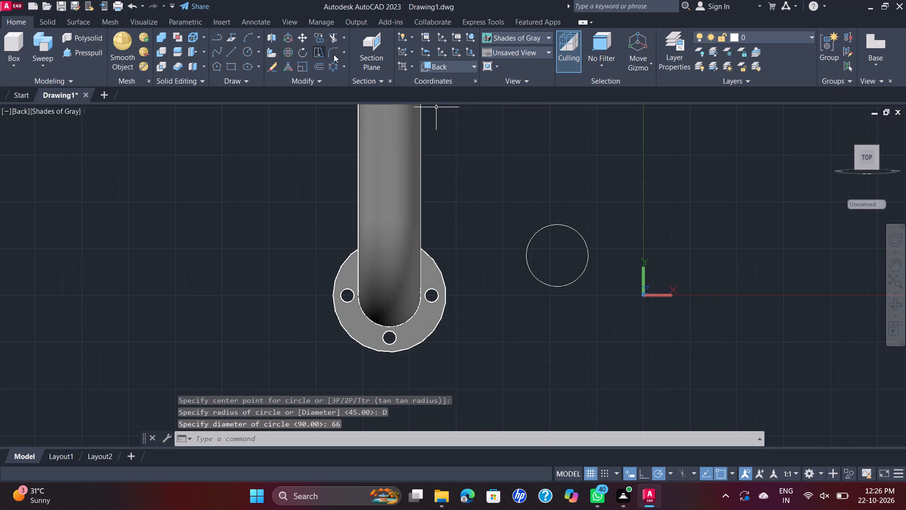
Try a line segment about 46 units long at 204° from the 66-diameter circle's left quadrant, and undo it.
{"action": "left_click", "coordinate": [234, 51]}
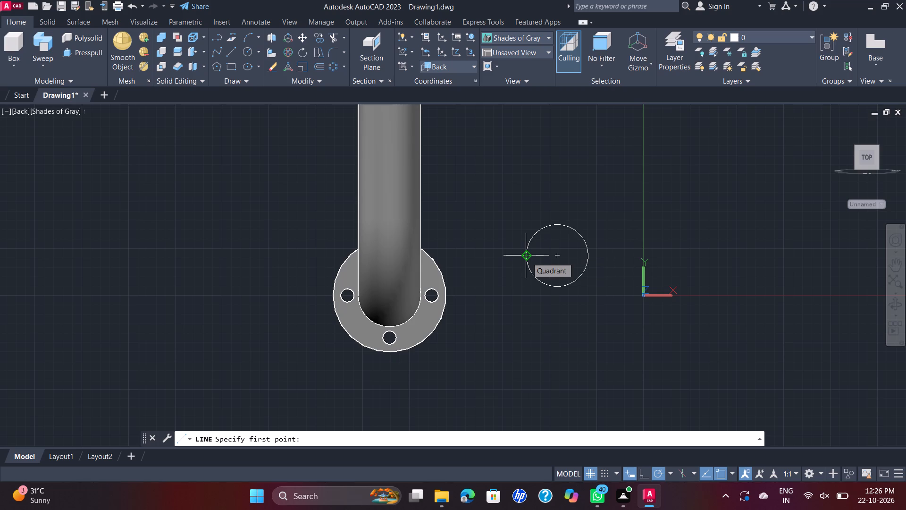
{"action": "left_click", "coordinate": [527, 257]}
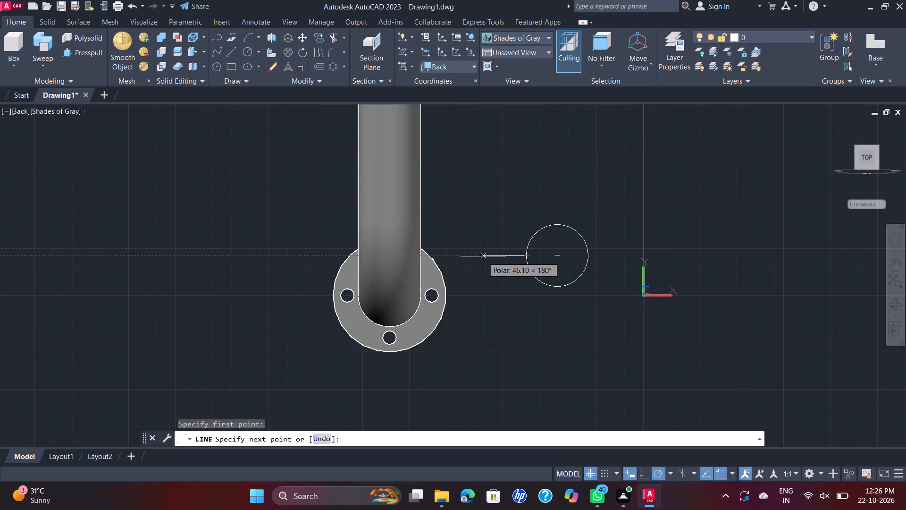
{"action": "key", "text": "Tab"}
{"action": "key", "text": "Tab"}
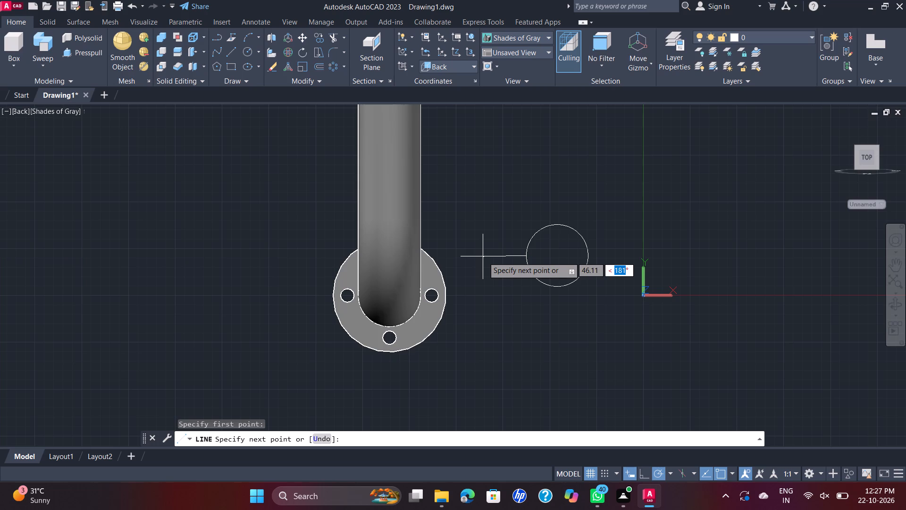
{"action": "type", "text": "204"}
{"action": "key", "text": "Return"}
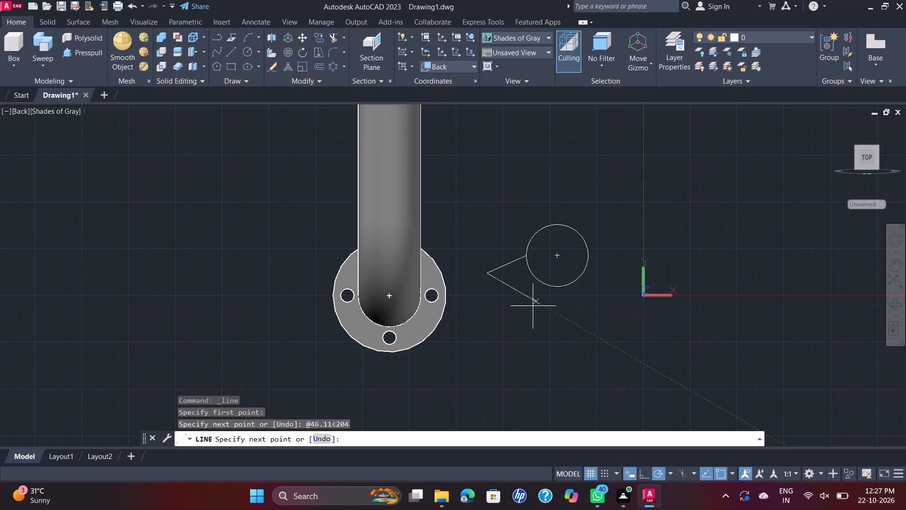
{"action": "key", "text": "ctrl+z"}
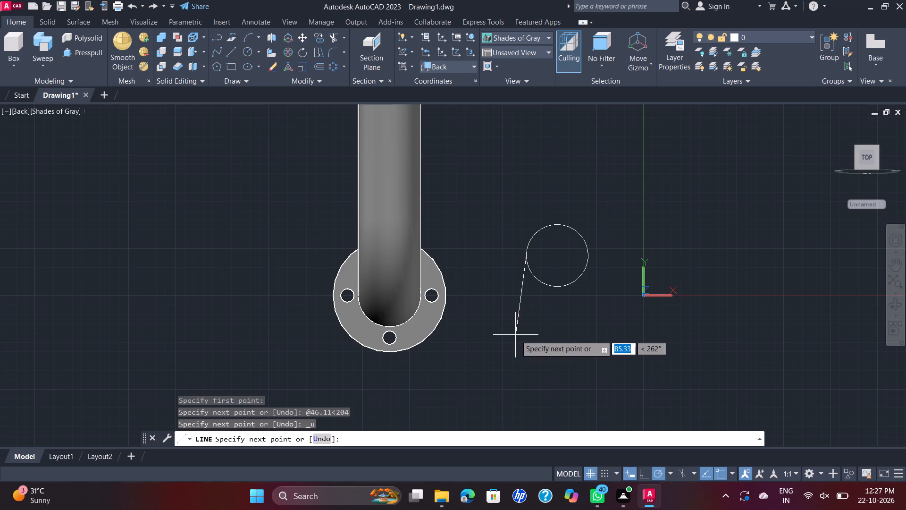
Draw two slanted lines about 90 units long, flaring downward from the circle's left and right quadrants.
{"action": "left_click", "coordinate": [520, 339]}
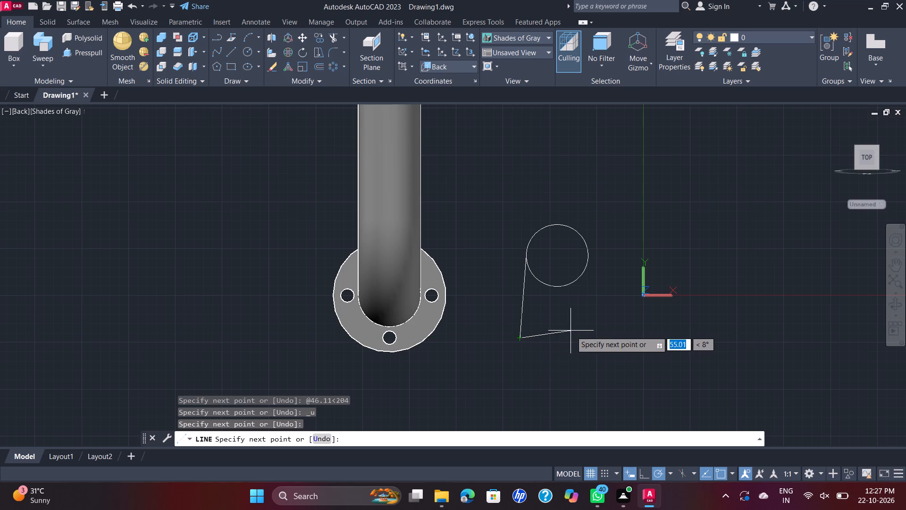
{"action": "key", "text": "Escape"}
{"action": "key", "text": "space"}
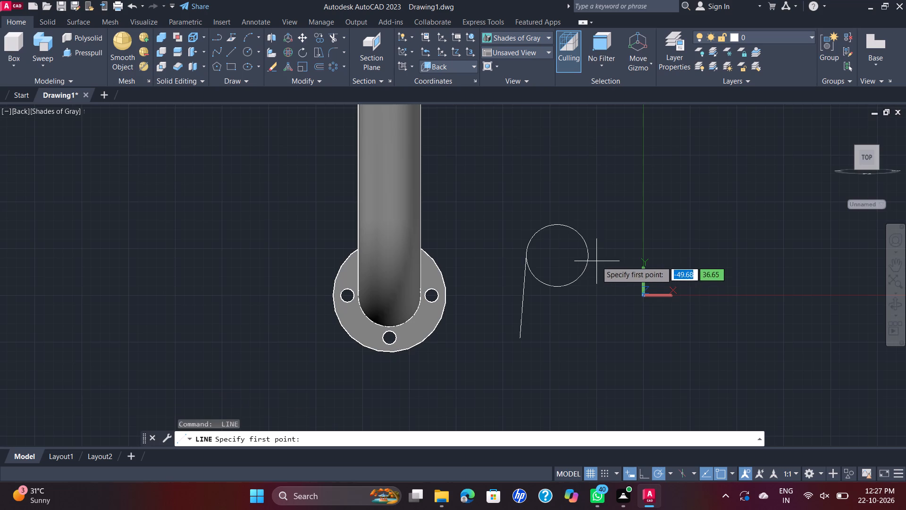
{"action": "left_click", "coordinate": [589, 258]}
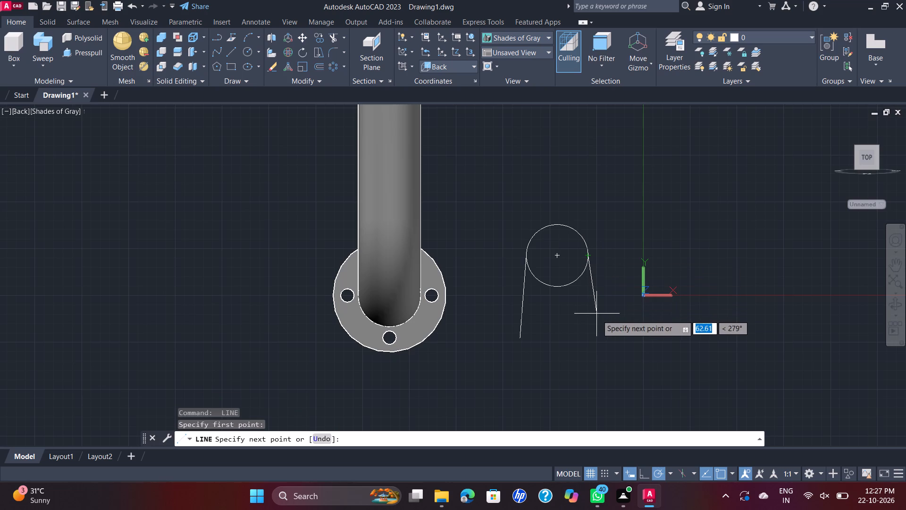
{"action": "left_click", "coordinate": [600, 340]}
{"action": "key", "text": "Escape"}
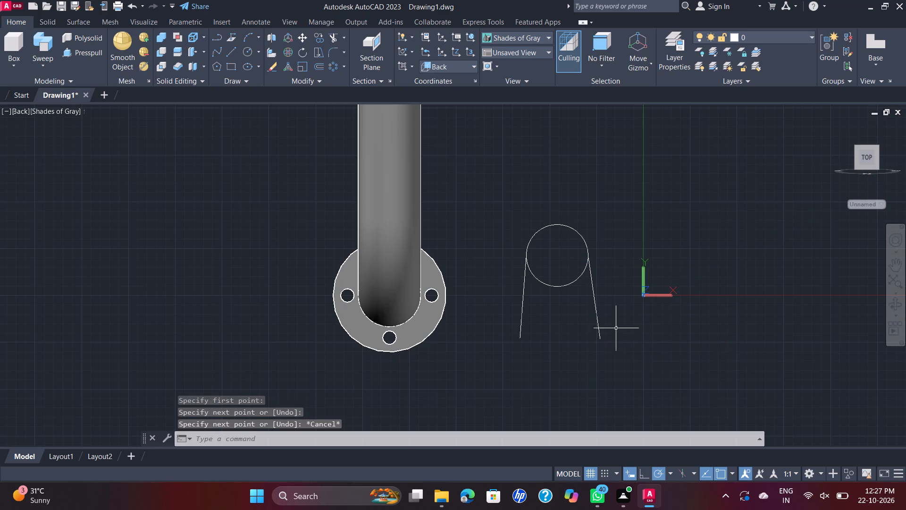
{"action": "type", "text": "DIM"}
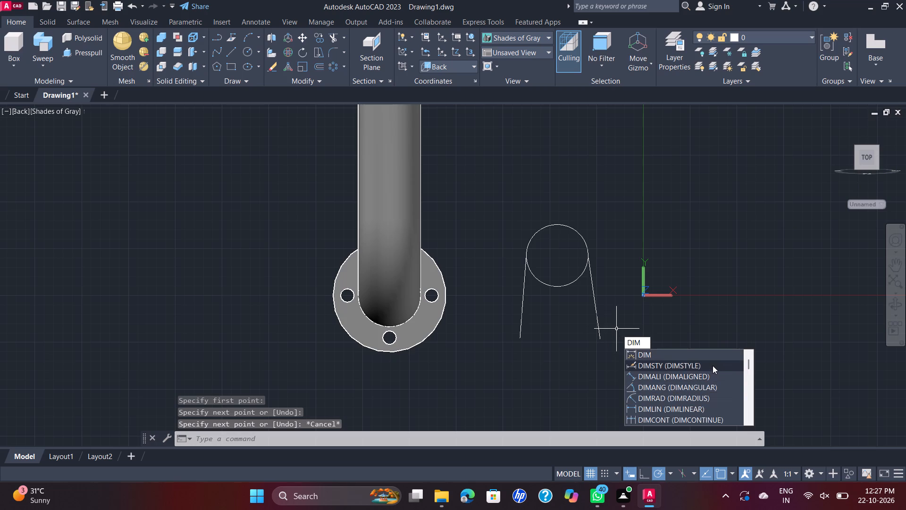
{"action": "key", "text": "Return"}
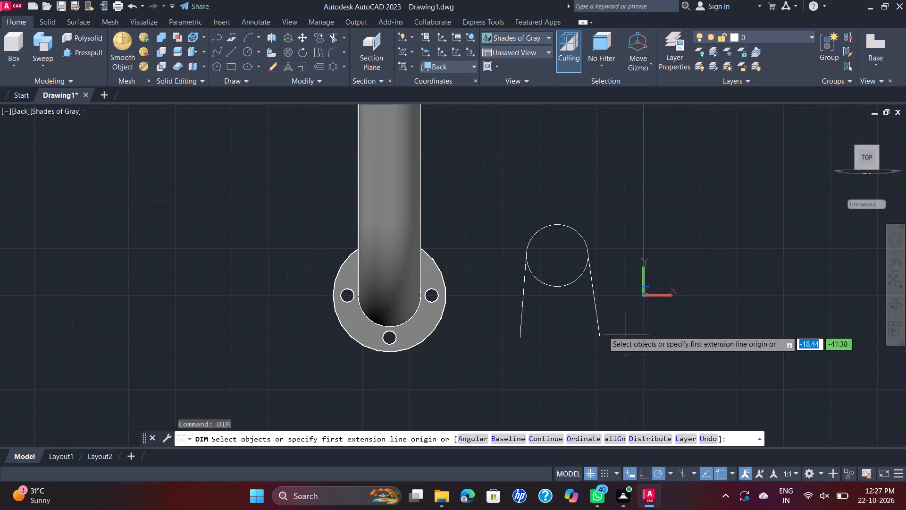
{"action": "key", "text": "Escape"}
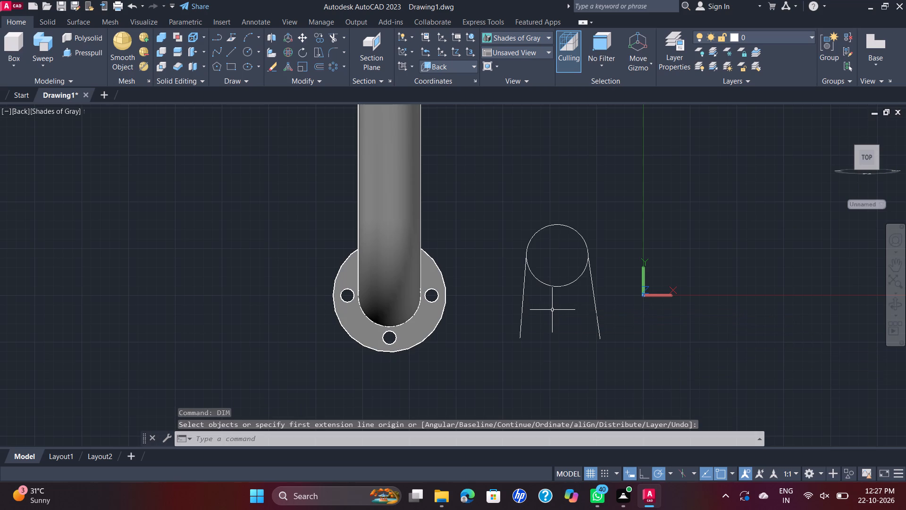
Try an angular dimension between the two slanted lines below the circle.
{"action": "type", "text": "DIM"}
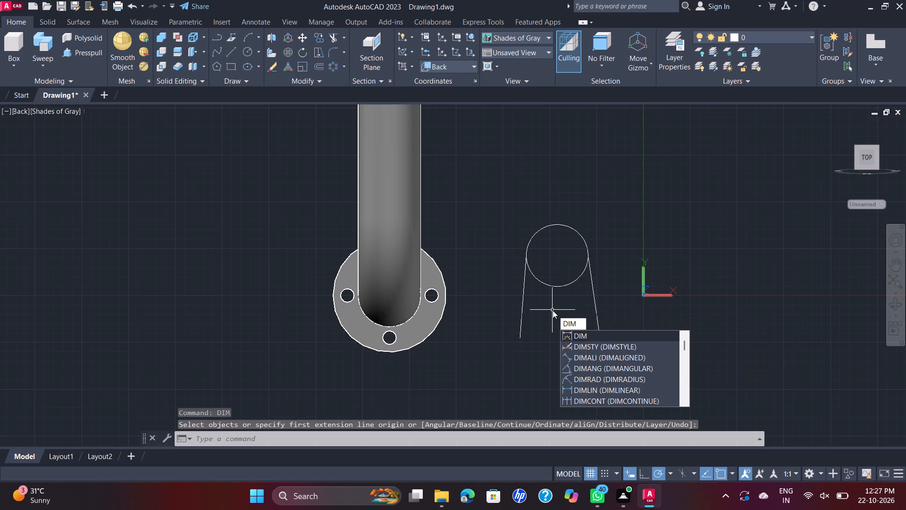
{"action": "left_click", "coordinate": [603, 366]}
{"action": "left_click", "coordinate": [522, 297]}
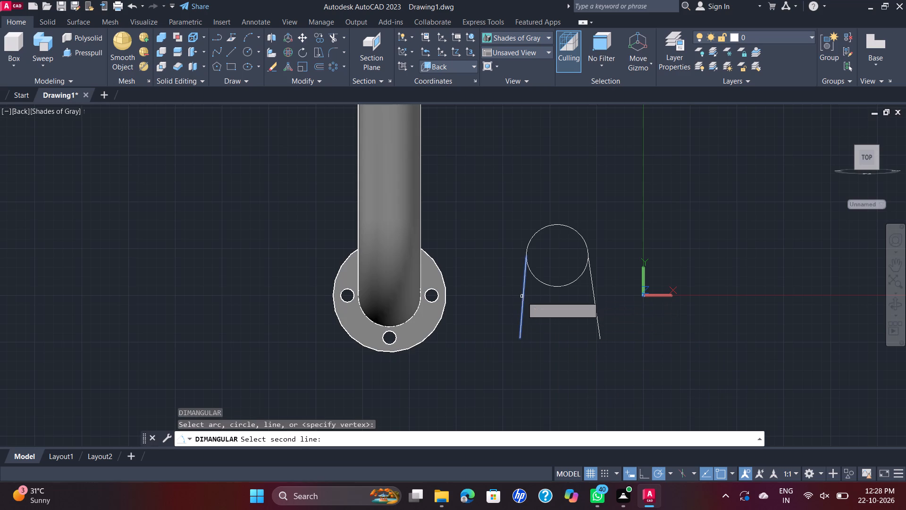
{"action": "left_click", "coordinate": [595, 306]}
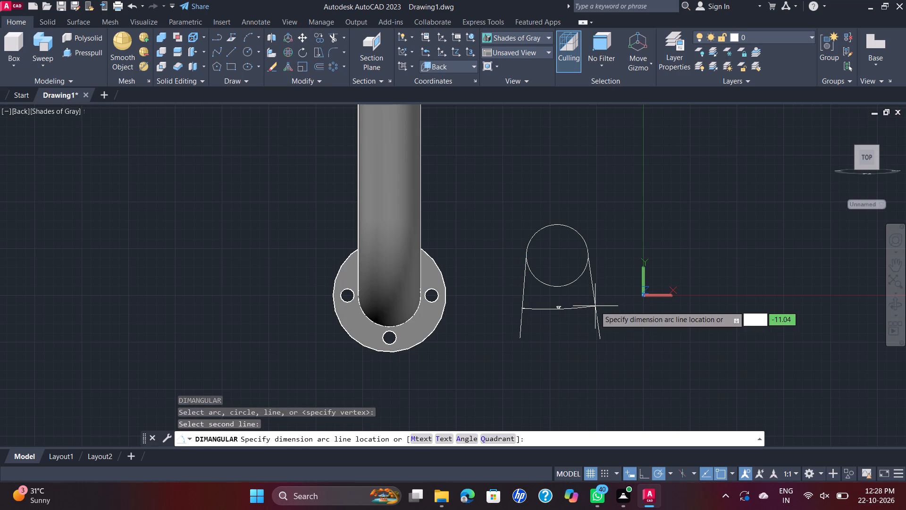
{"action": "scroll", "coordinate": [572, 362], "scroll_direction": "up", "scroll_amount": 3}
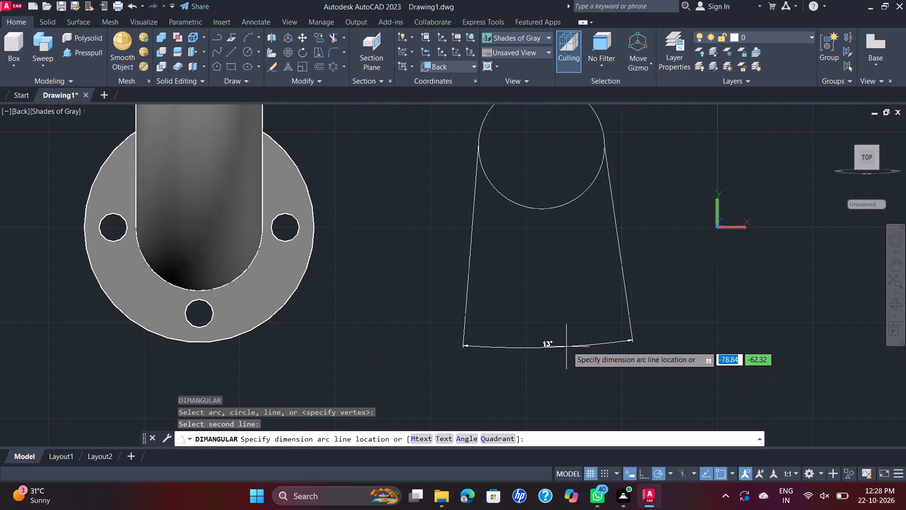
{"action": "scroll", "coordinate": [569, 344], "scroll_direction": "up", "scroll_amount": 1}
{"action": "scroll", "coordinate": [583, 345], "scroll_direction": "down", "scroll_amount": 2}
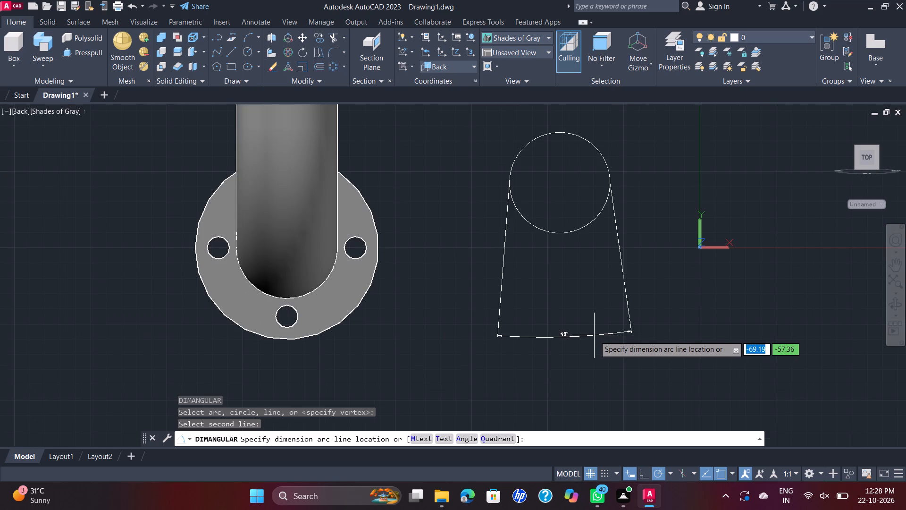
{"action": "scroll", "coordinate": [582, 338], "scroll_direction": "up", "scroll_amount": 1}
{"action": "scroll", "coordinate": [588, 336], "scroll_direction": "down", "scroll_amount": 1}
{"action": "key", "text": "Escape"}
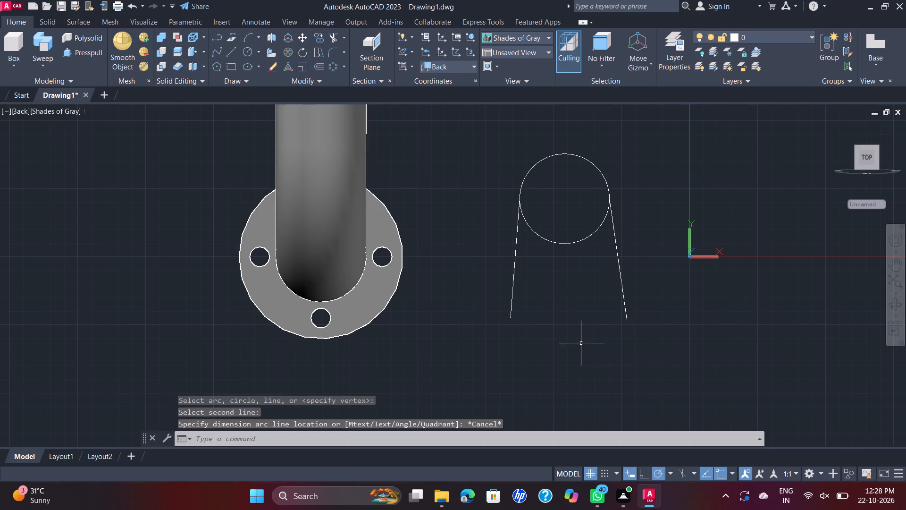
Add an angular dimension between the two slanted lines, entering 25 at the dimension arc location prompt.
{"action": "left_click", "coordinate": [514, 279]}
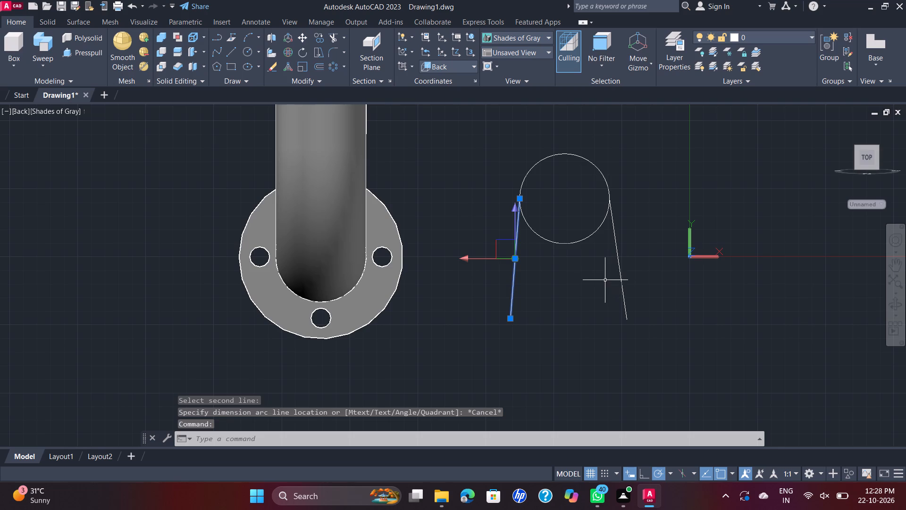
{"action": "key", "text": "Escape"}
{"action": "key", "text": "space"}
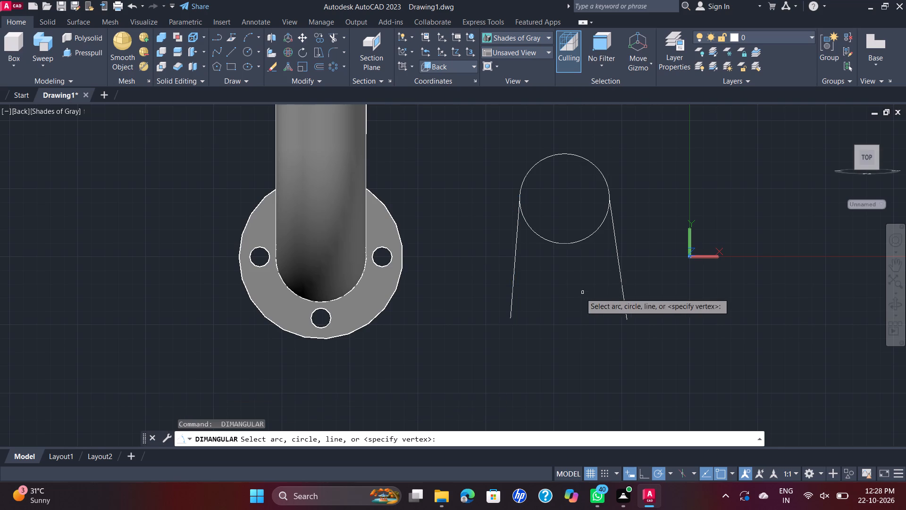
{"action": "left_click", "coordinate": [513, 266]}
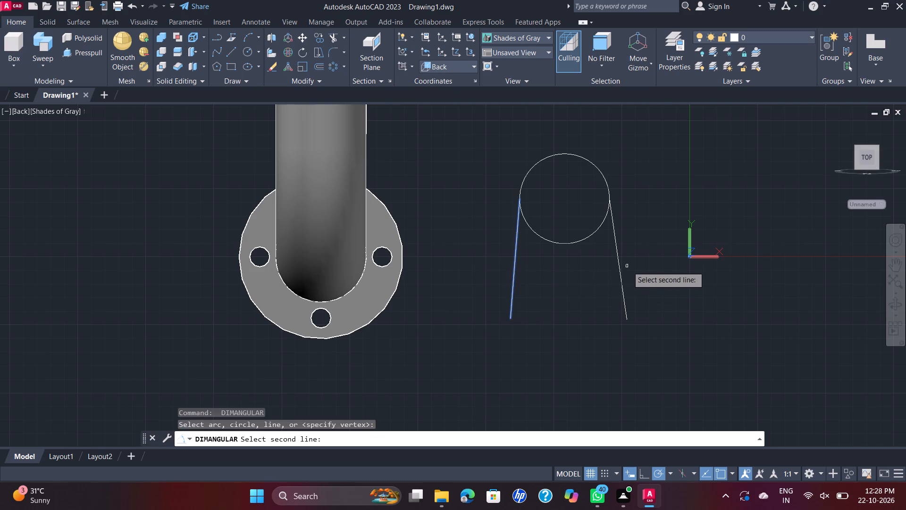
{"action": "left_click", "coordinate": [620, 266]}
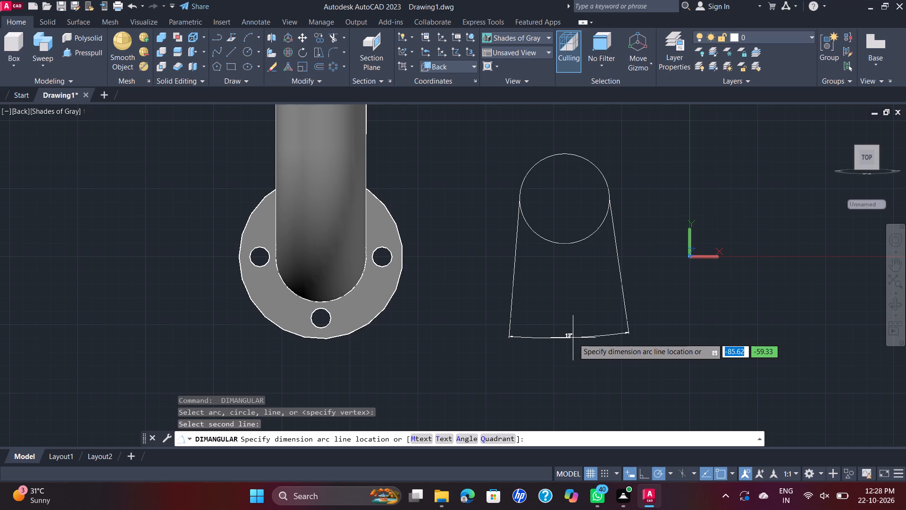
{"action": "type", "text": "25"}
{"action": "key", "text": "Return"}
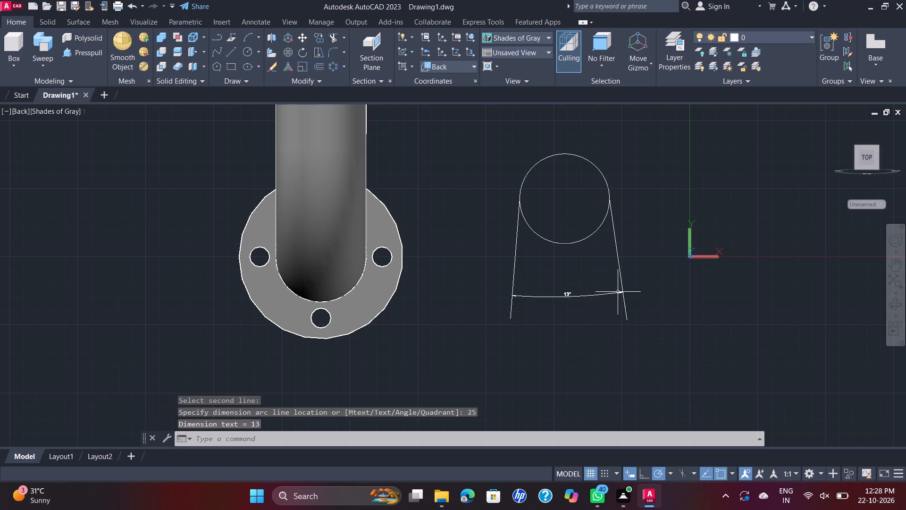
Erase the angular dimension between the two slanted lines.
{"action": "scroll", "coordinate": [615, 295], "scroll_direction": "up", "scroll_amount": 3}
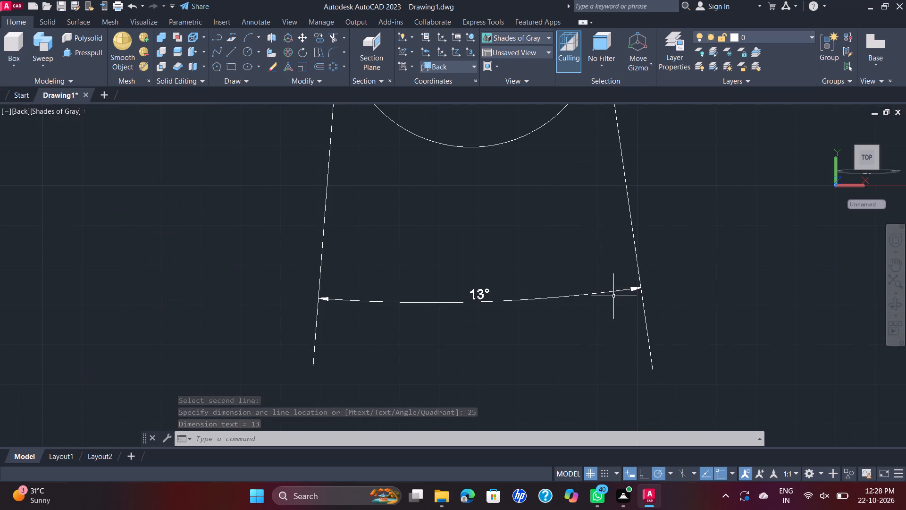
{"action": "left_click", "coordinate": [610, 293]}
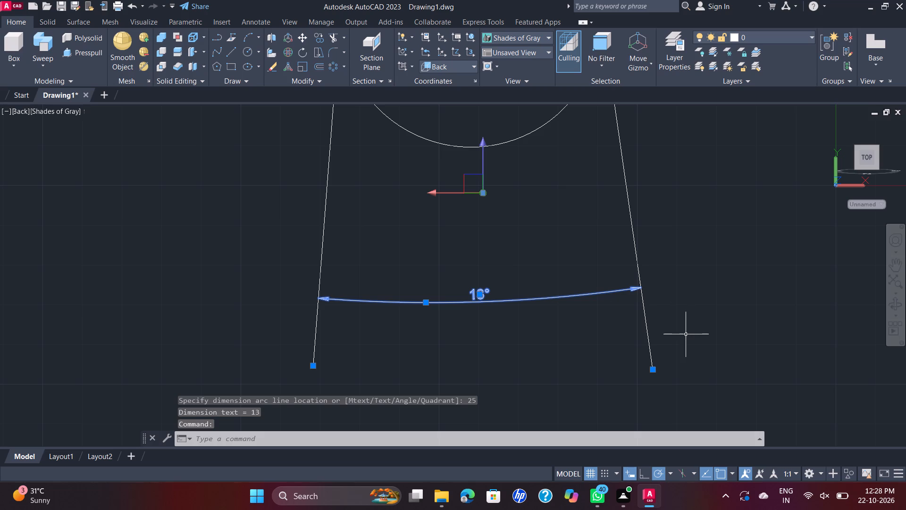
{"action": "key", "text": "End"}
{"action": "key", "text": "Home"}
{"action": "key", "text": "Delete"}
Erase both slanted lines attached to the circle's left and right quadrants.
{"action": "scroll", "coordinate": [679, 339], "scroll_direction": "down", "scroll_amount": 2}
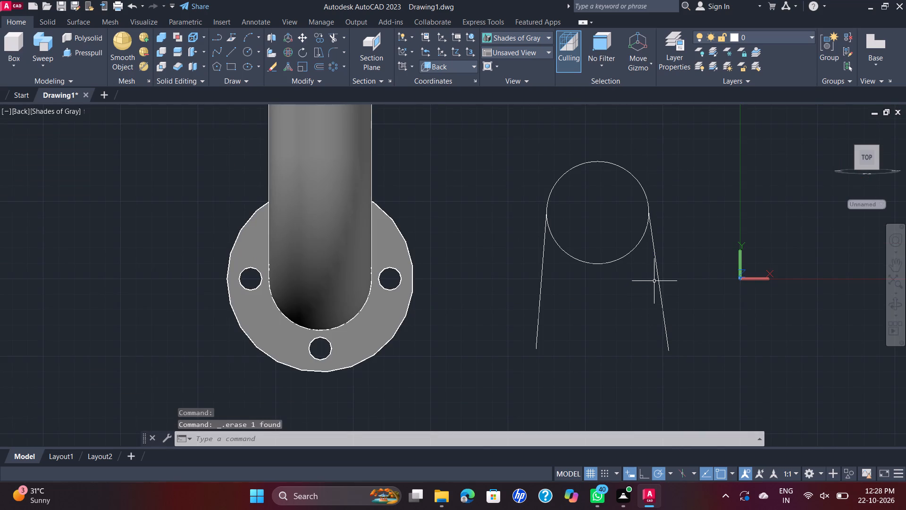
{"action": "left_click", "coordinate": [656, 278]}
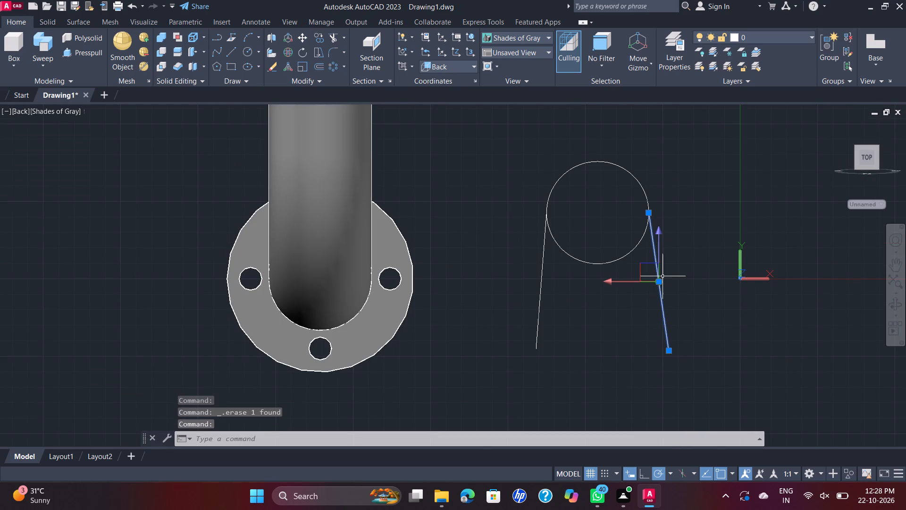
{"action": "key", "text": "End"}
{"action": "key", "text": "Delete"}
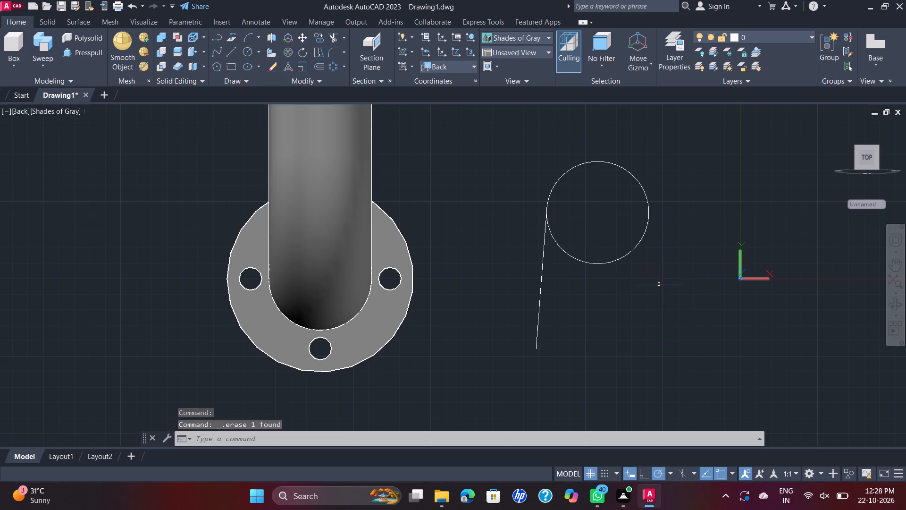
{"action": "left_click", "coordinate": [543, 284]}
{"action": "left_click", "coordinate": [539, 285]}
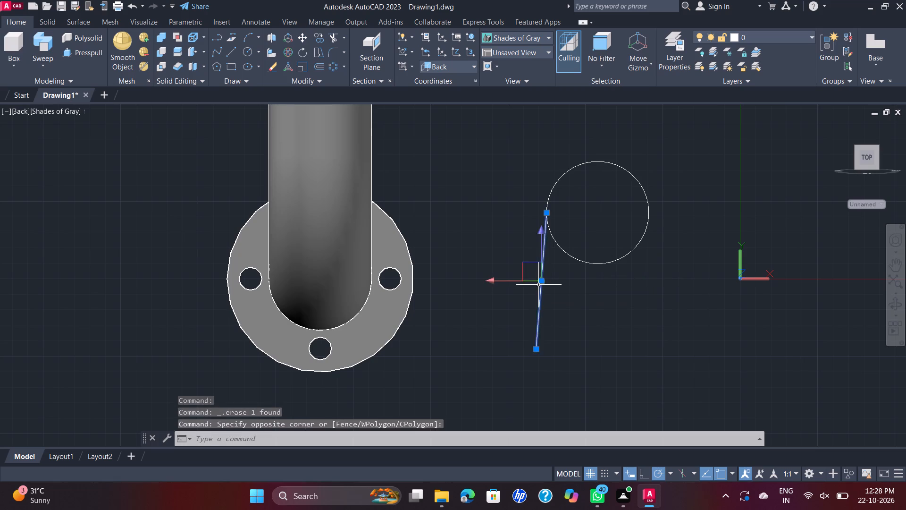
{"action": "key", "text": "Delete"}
Draw a line about 70 units long at roughly 260°, slanting down and outward from the circle's left quadrant.
{"action": "left_click", "coordinate": [230, 51]}
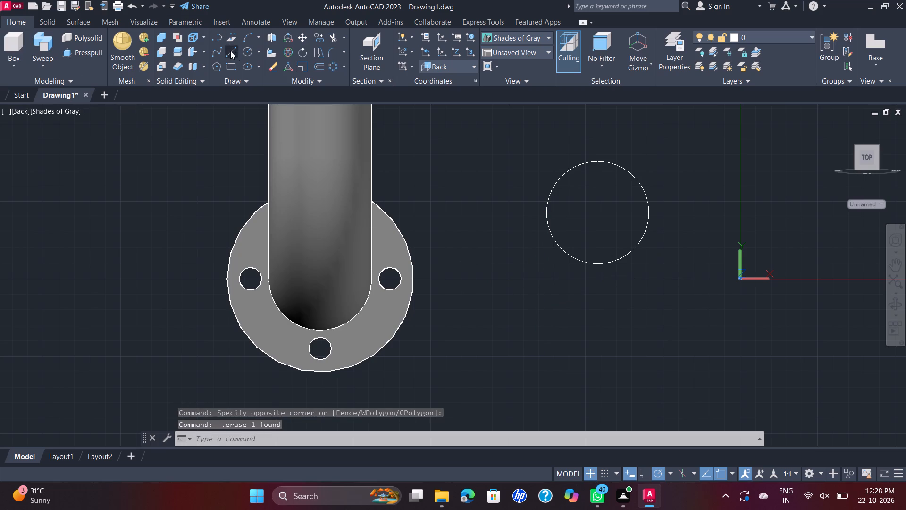
{"action": "left_click", "coordinate": [544, 214]}
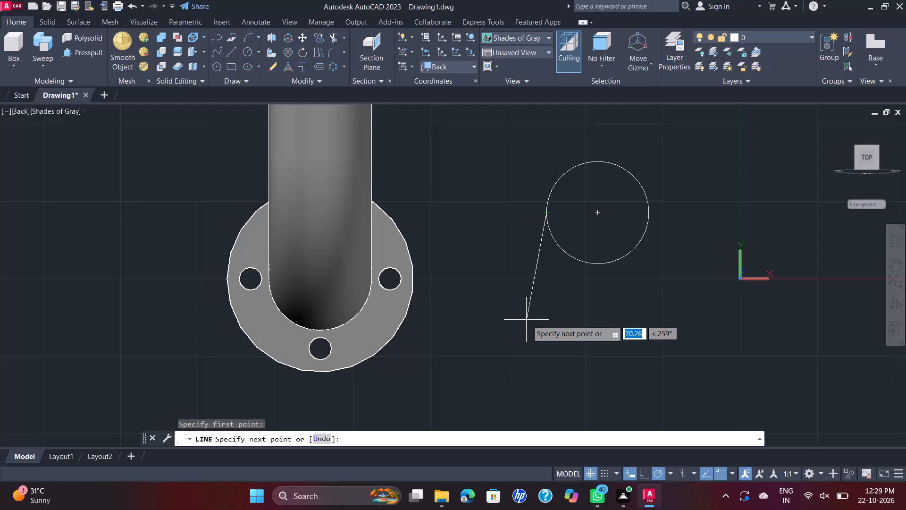
{"action": "left_click", "coordinate": [528, 321]}
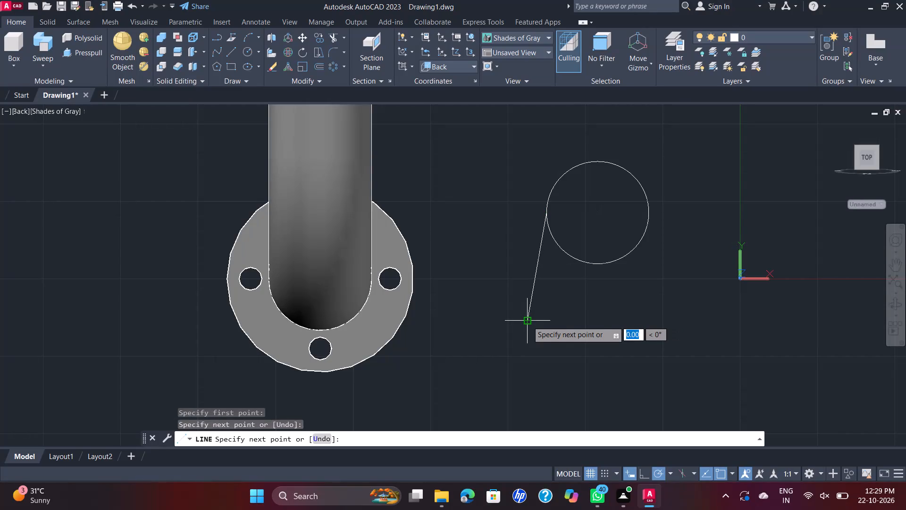
{"action": "key", "text": "Escape"}
{"action": "key", "text": "grave"}
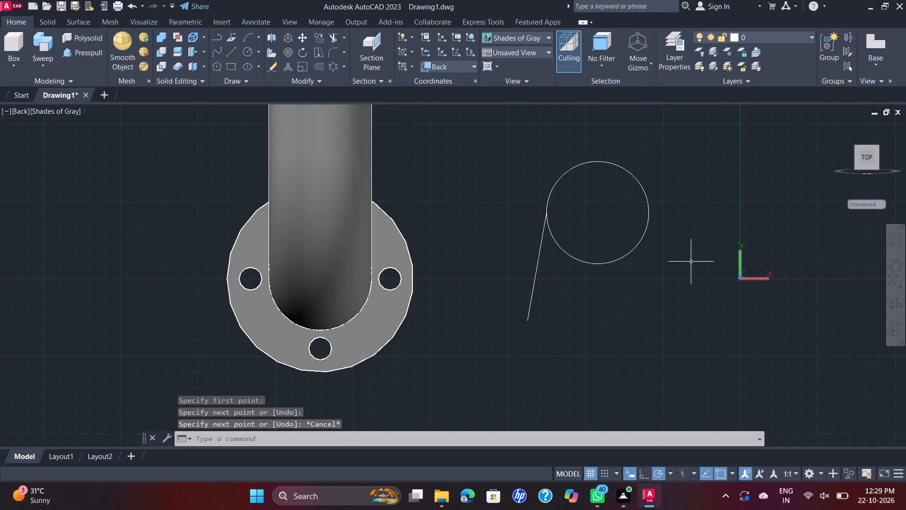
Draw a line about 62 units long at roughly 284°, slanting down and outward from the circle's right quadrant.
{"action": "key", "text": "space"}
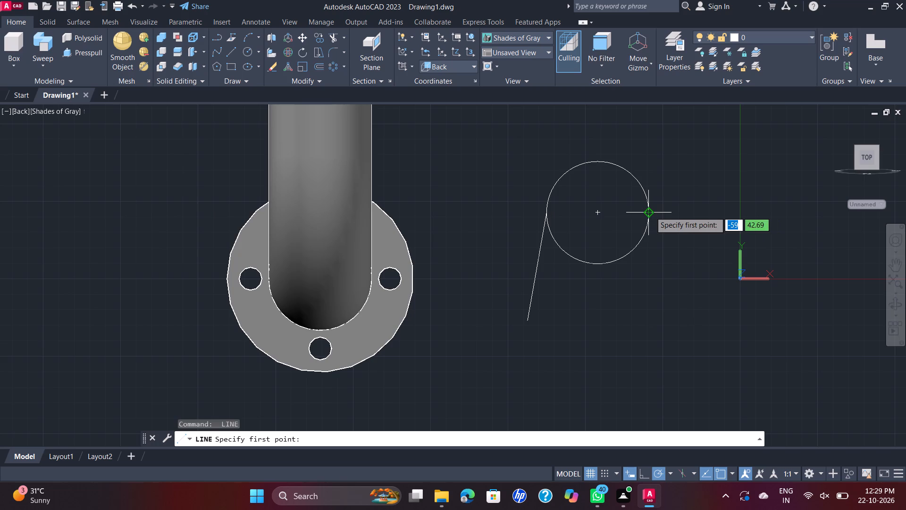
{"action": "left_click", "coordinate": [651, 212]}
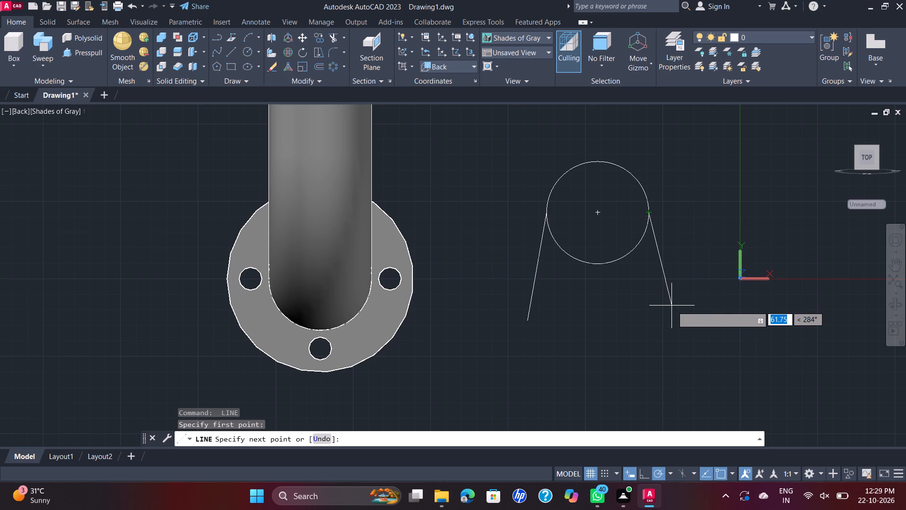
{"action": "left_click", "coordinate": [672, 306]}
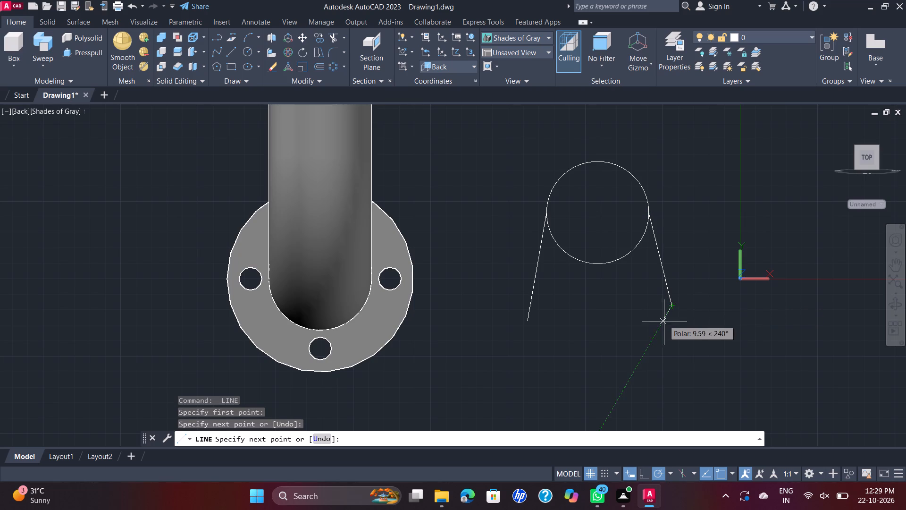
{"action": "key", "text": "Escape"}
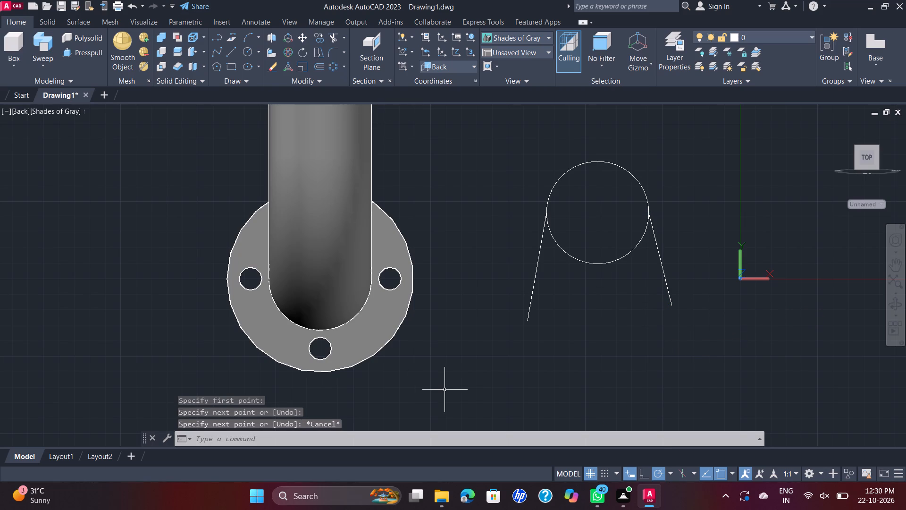
Check the angle between the two slanted lines with a trial angular dimension, without placing it.
{"action": "key", "text": "d"}
{"action": "type", "text": "IM"}
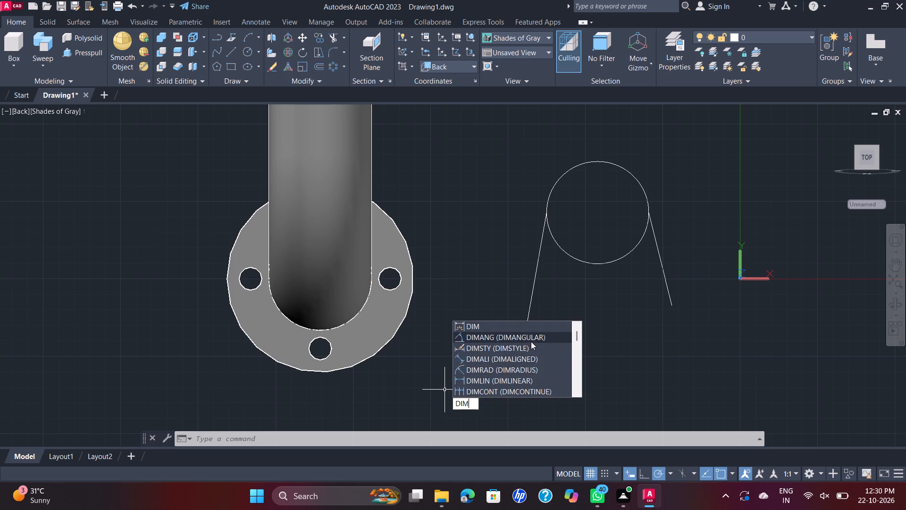
{"action": "left_click", "coordinate": [531, 341]}
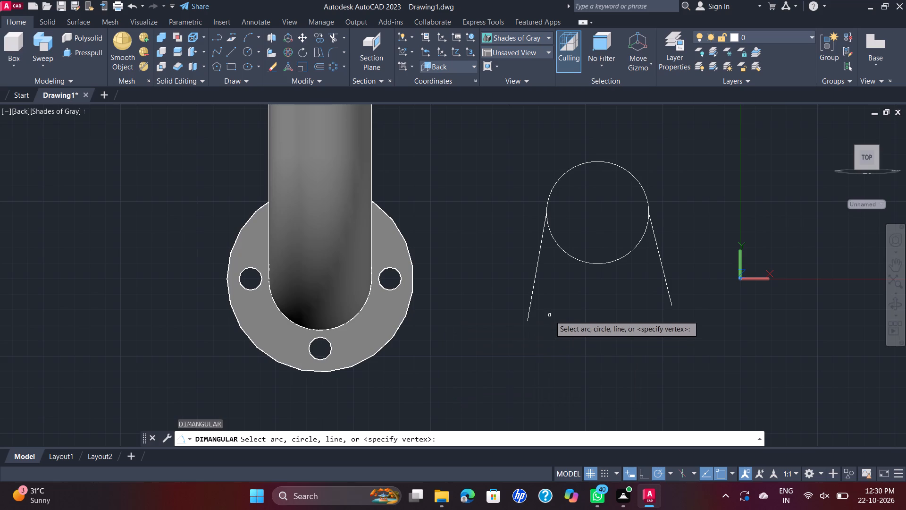
{"action": "left_click", "coordinate": [536, 284]}
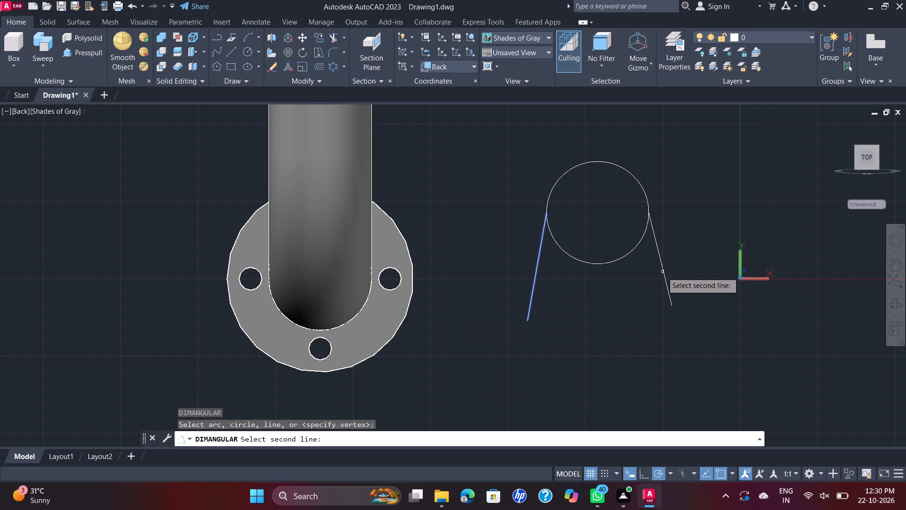
{"action": "left_click", "coordinate": [662, 272]}
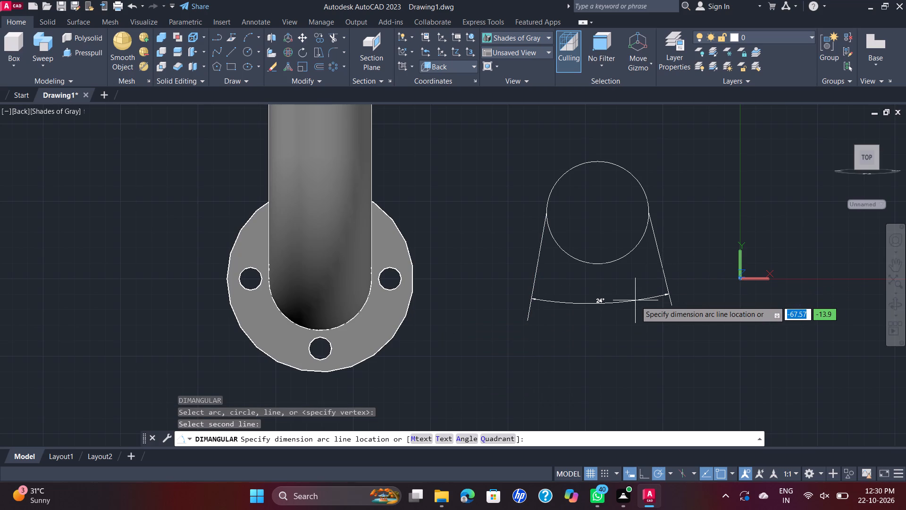
{"action": "key", "text": "Escape"}
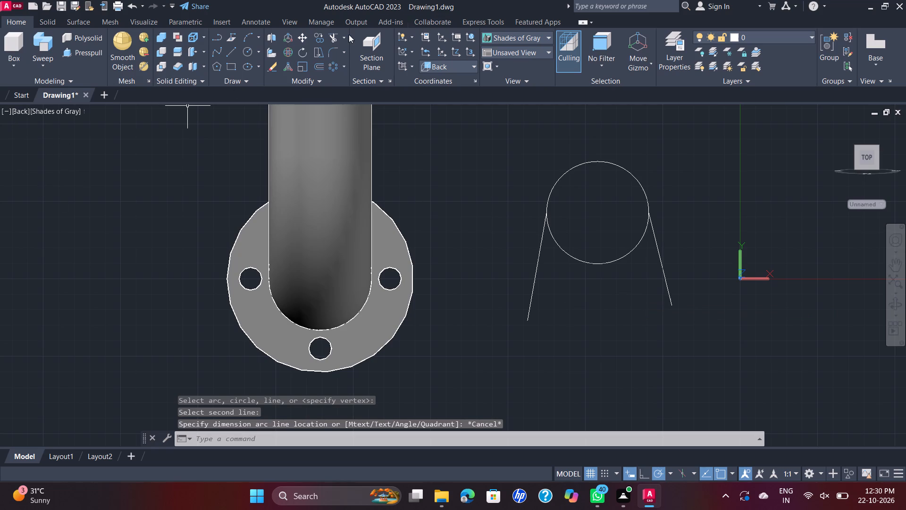
Draw a 78.60-unit line at 285° from the circle's right quadrant, slanting down and outward.
{"action": "left_click", "coordinate": [228, 54]}
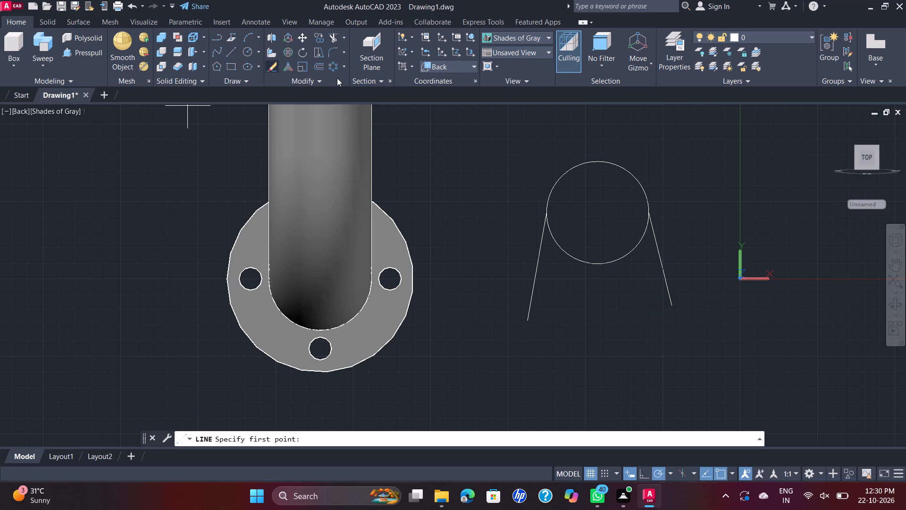
{"action": "left_click", "coordinate": [649, 216]}
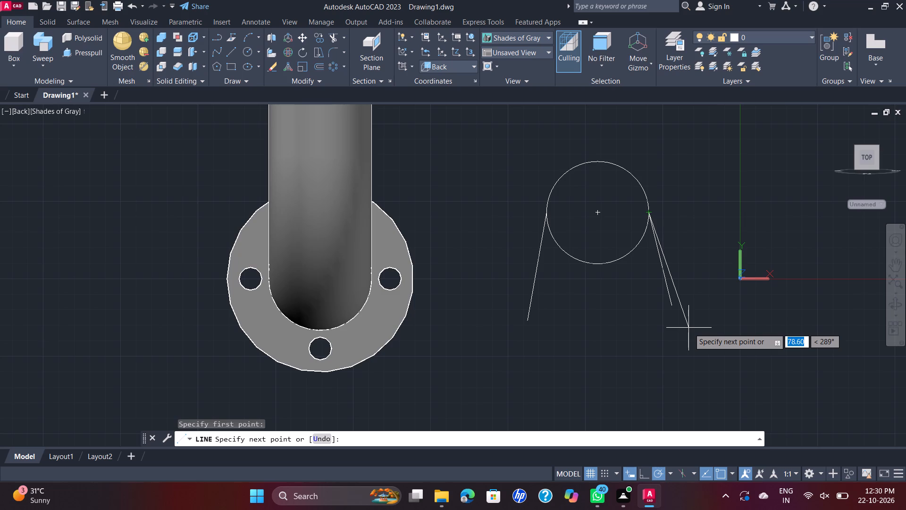
{"action": "key", "text": "Tab"}
{"action": "type", "text": "285"}
{"action": "key", "text": "Return"}
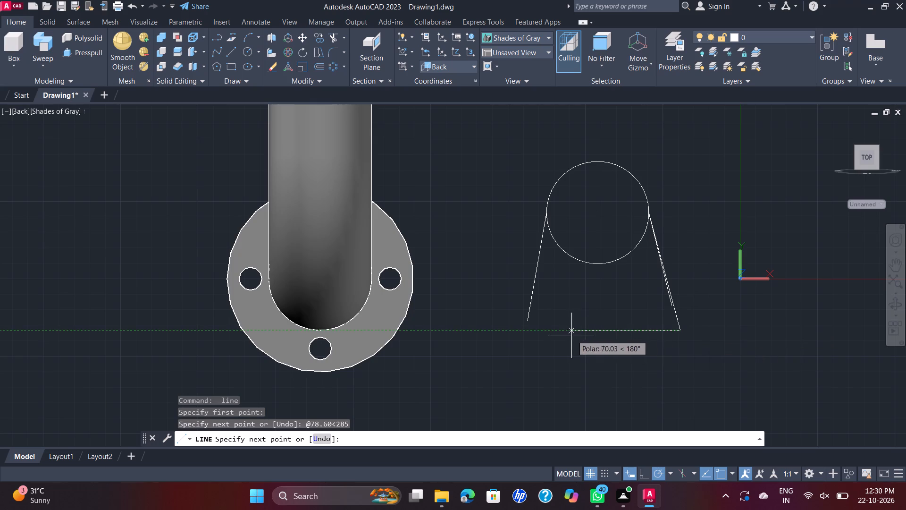
{"action": "key", "text": "Escape"}
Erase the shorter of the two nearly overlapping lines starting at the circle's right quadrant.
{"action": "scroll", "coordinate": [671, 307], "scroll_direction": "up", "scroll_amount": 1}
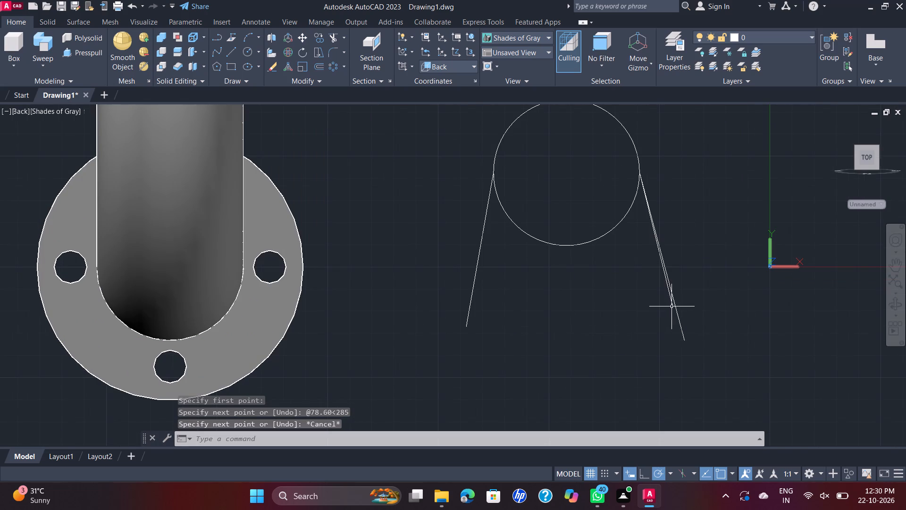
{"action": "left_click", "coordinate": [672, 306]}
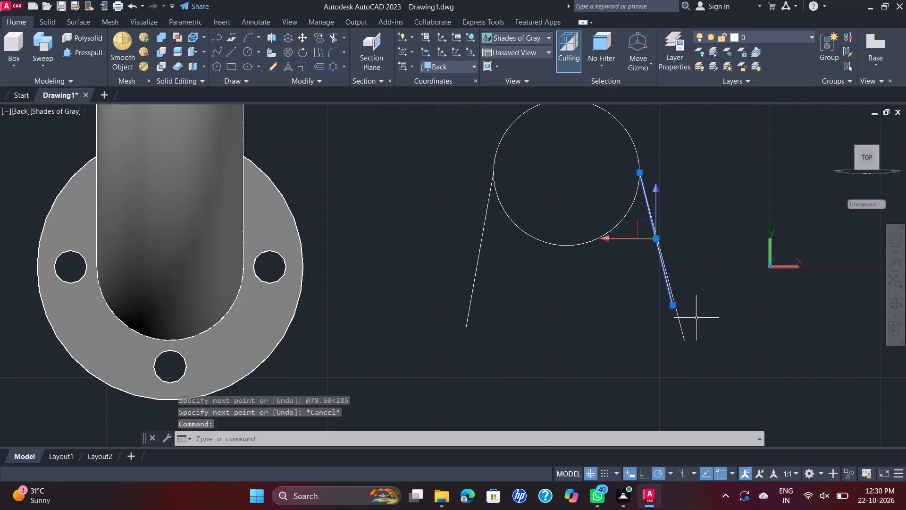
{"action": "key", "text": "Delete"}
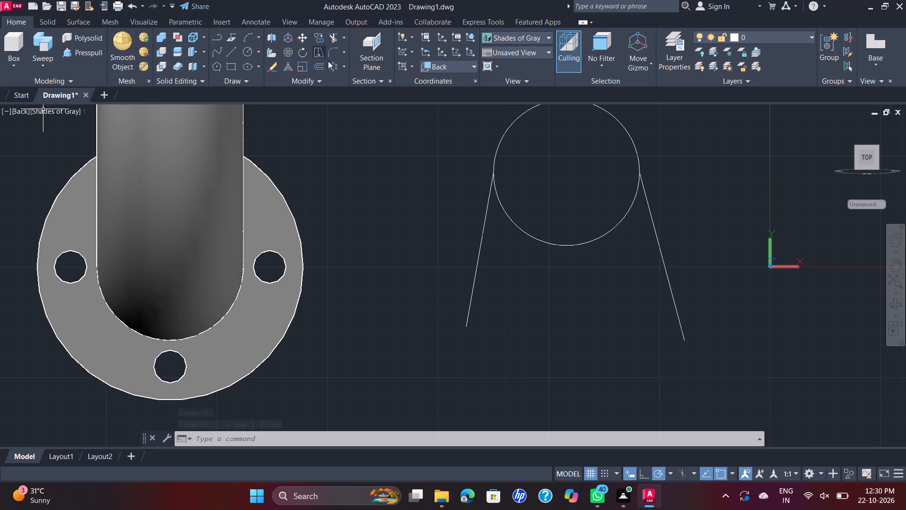
Check the angle between the left slanted line and the 285° line with a trial angular dimension, without placing it.
{"action": "type", "text": "DIM"}
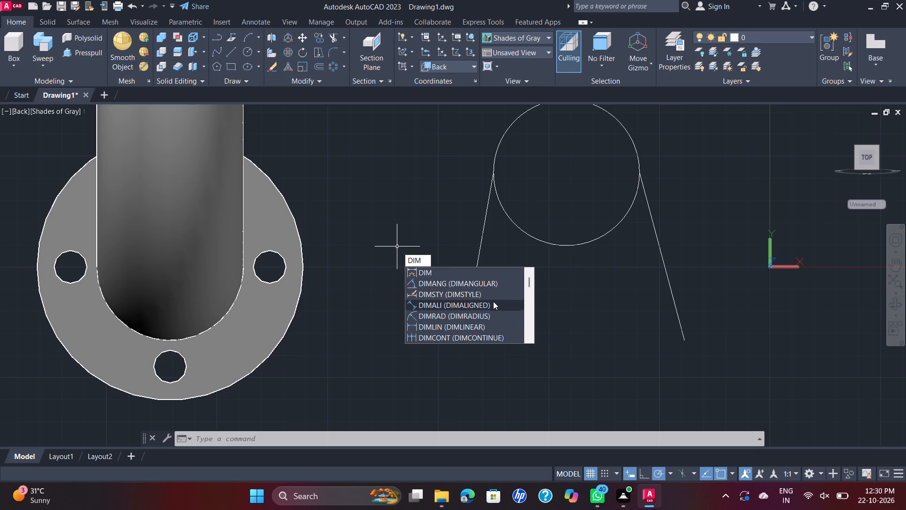
{"action": "left_click", "coordinate": [494, 283]}
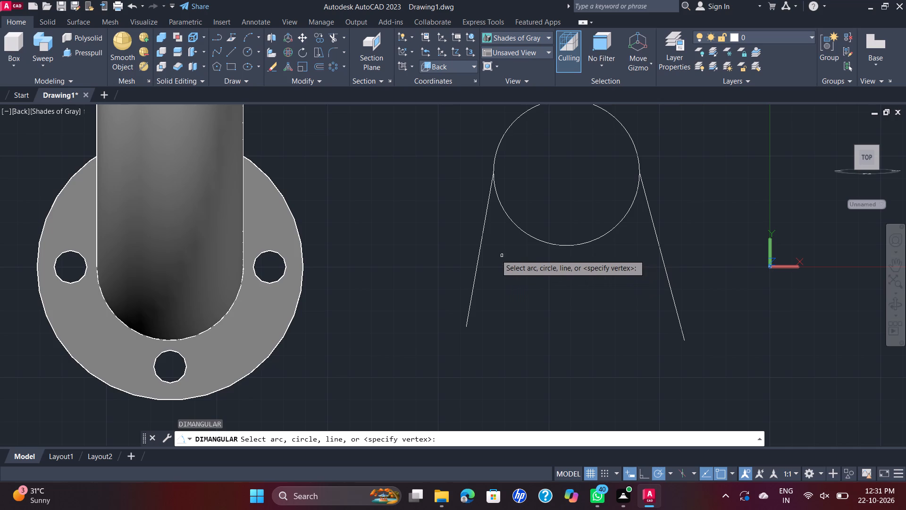
{"action": "left_click", "coordinate": [480, 250]}
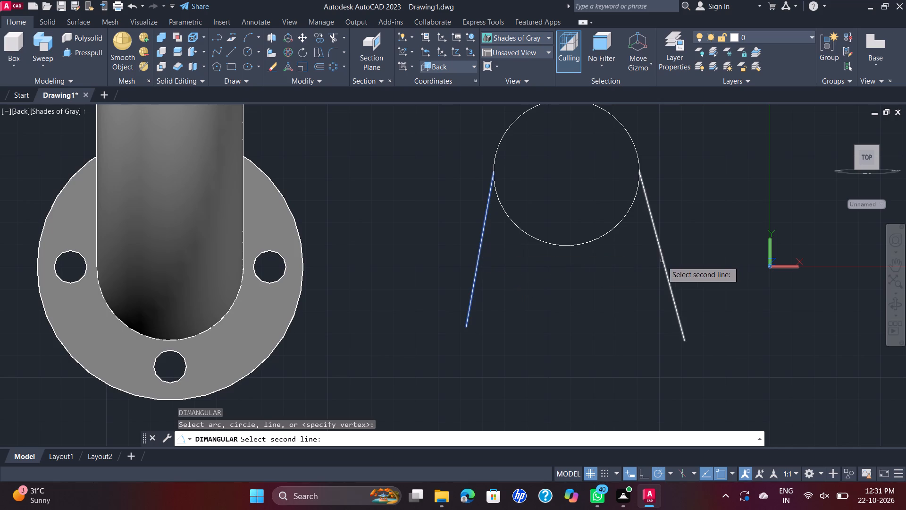
{"action": "left_click", "coordinate": [661, 261]}
{"action": "left_click", "coordinate": [663, 260]}
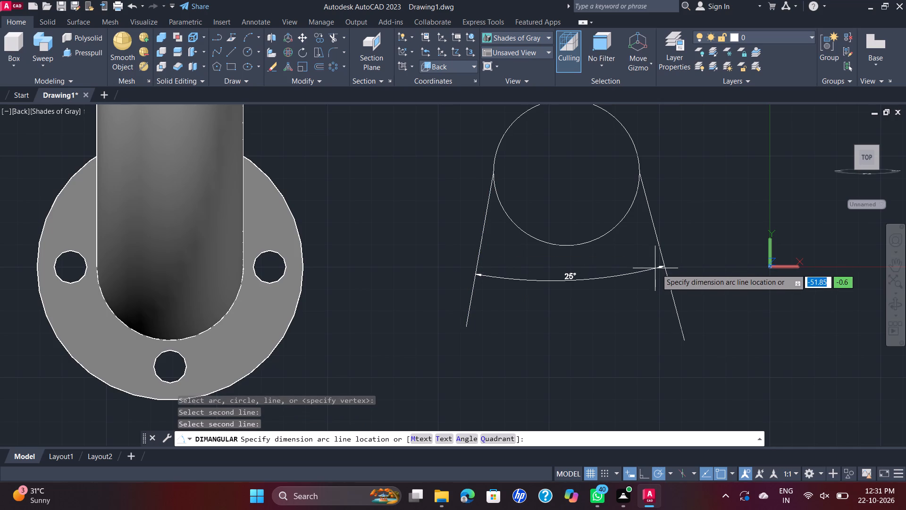
{"action": "key", "text": "Escape"}
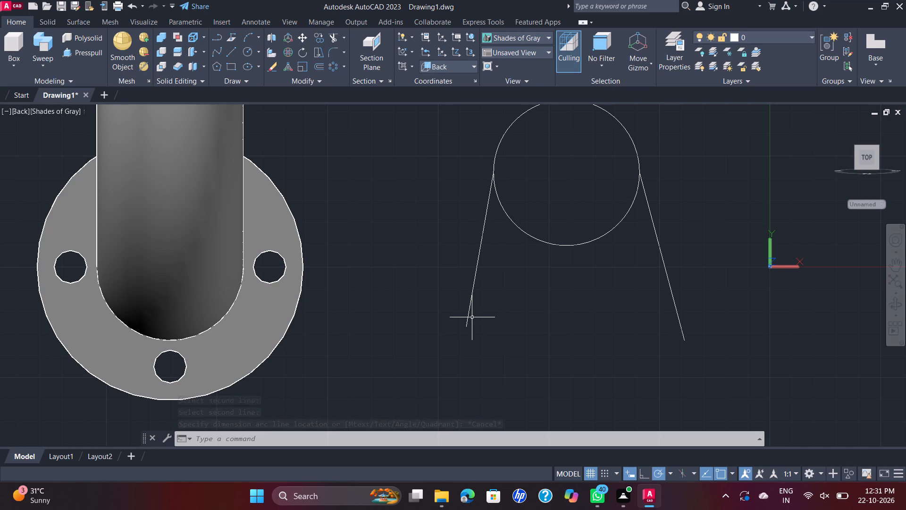
Examine the circle-and-lines profile beside the flanged pipe bend in the SE Isometric view.
{"action": "scroll", "coordinate": [551, 272], "scroll_direction": "down", "scroll_amount": 1}
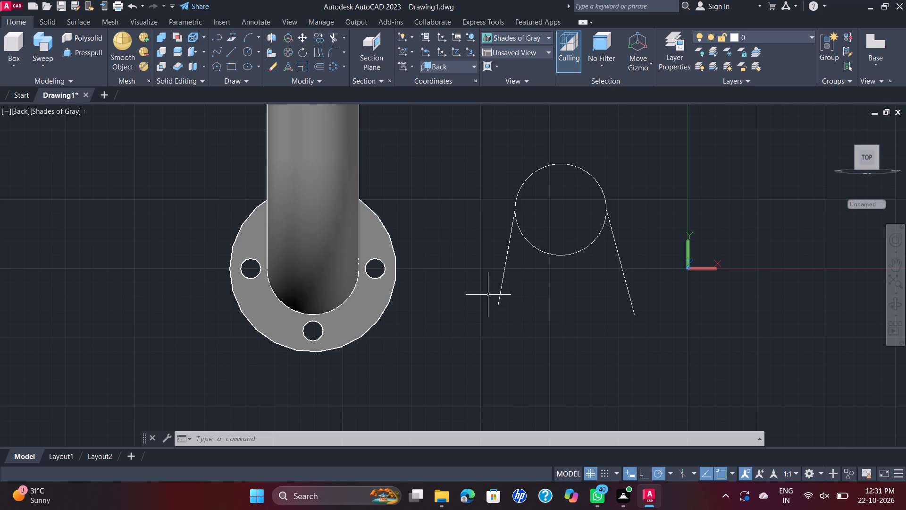
{"action": "scroll", "coordinate": [572, 306], "scroll_direction": "down", "scroll_amount": 1}
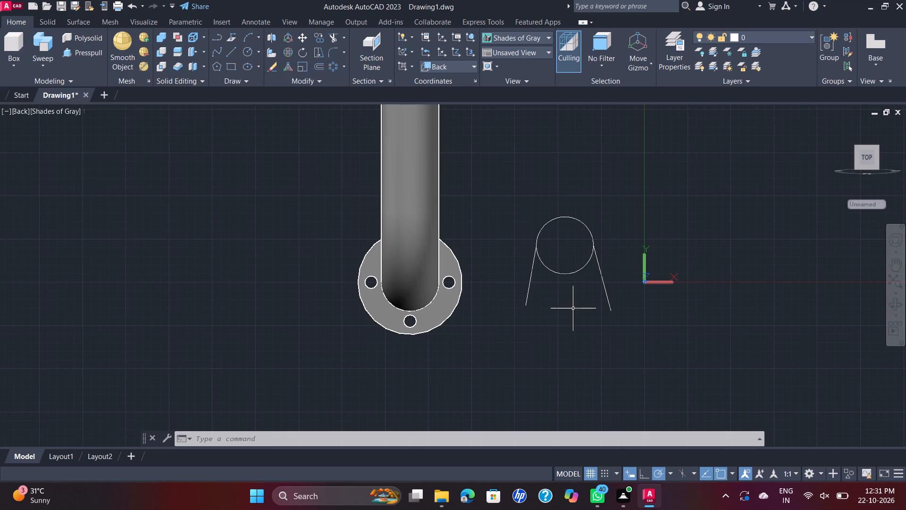
{"action": "scroll", "coordinate": [575, 310], "scroll_direction": "down", "scroll_amount": 3}
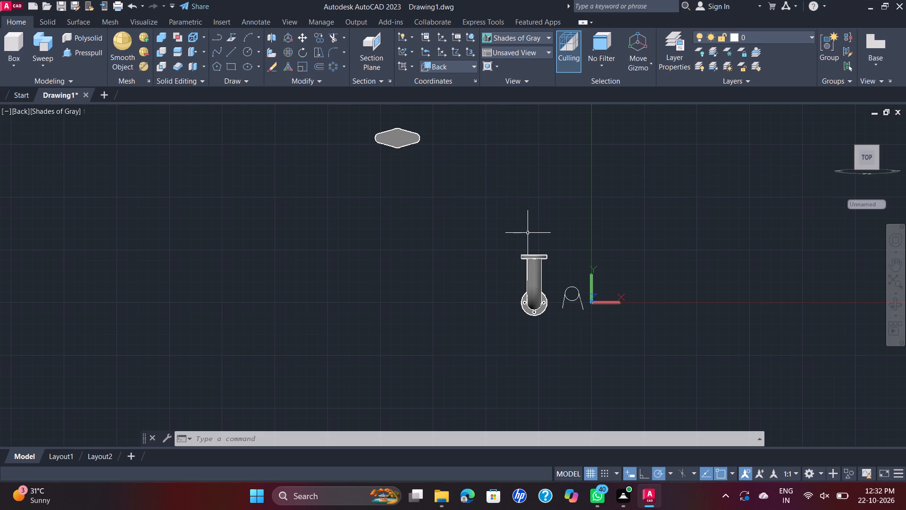
{"action": "scroll", "coordinate": [603, 291], "scroll_direction": "up", "scroll_amount": 3}
{"action": "scroll", "coordinate": [544, 284], "scroll_direction": "up", "scroll_amount": 2}
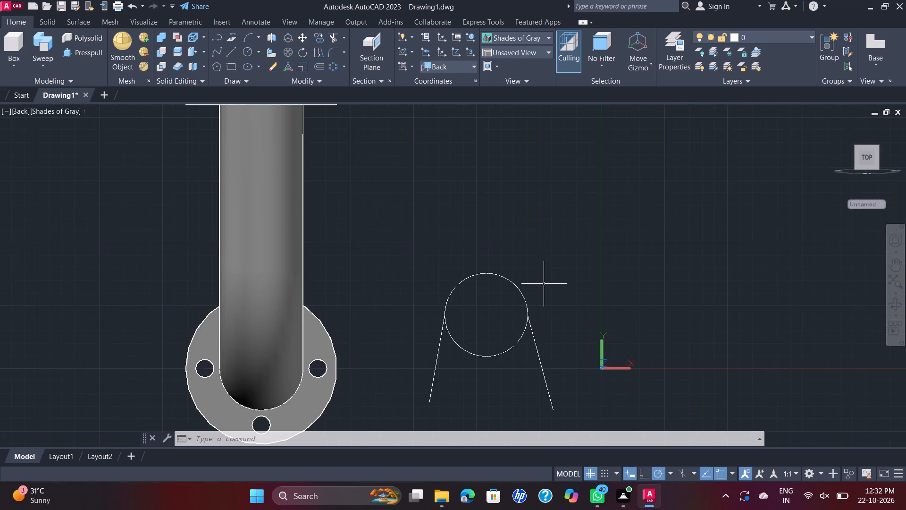
{"action": "scroll", "coordinate": [544, 284], "scroll_direction": "down", "scroll_amount": 2}
{"action": "scroll", "coordinate": [544, 284], "scroll_direction": "up", "scroll_amount": 1}
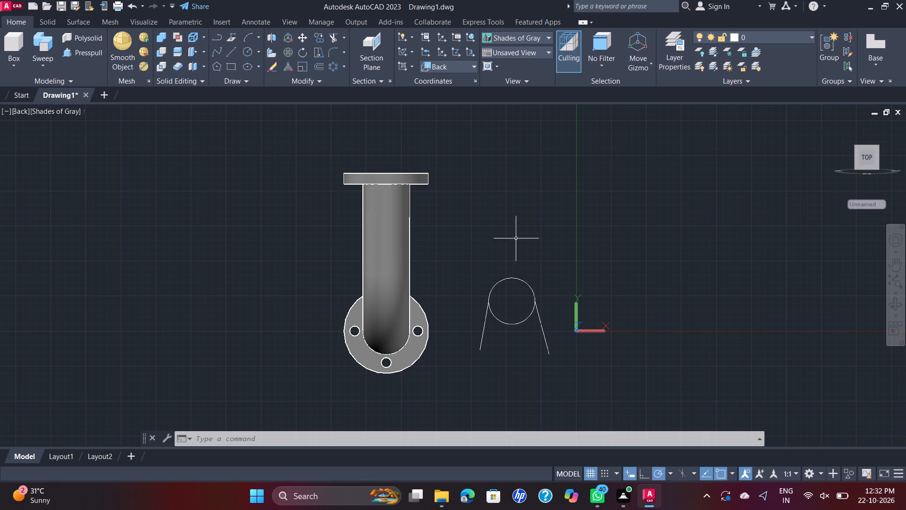
{"action": "left_click", "coordinate": [20, 110]}
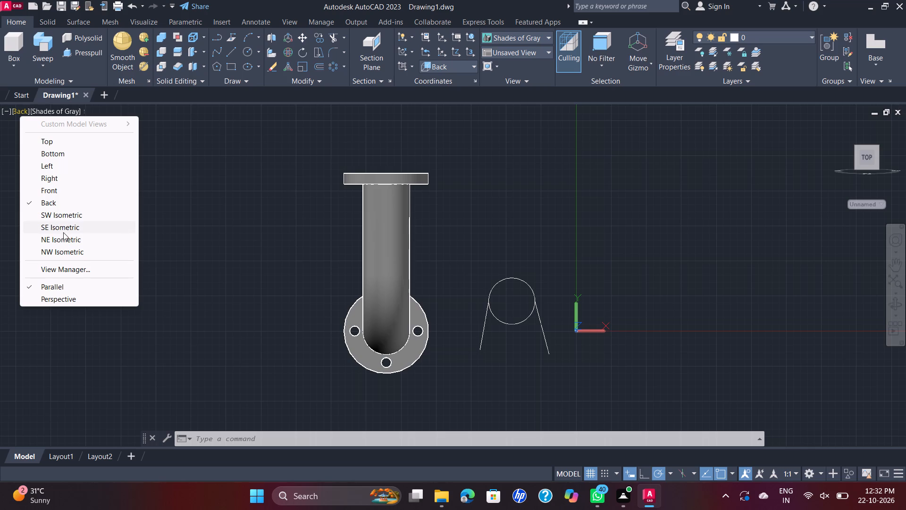
{"action": "left_click", "coordinate": [64, 228]}
{"action": "scroll", "coordinate": [341, 338], "scroll_direction": "up", "scroll_amount": 1}
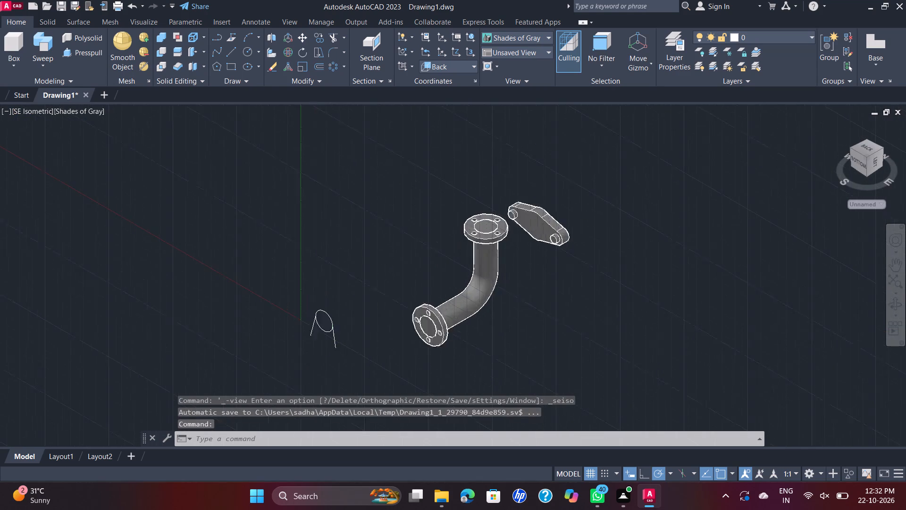
{"action": "scroll", "coordinate": [341, 338], "scroll_direction": "up", "scroll_amount": 2}
{"action": "middle_click_drag", "start_coordinate": [338, 335], "coordinate": [348, 275]}
{"action": "scroll", "coordinate": [351, 278], "scroll_direction": "up", "scroll_amount": 2}
{"action": "scroll", "coordinate": [350, 279], "scroll_direction": "down", "scroll_amount": 2}
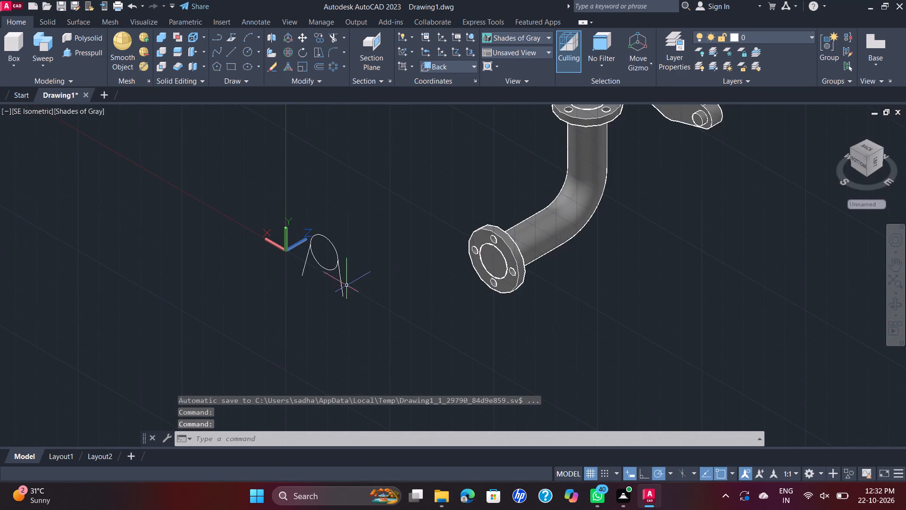
{"action": "scroll", "coordinate": [528, 233], "scroll_direction": "down", "scroll_amount": 1}
{"action": "scroll", "coordinate": [454, 238], "scroll_direction": "up", "scroll_amount": 2}
{"action": "middle_click_drag", "start_coordinate": [422, 246], "coordinate": [448, 228]}
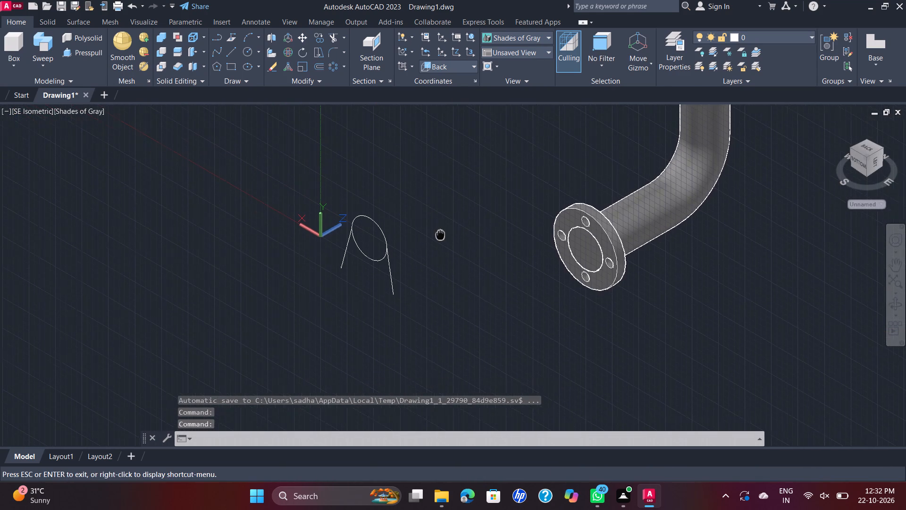
{"action": "middle_click_drag", "start_coordinate": [448, 228], "coordinate": [449, 228]}
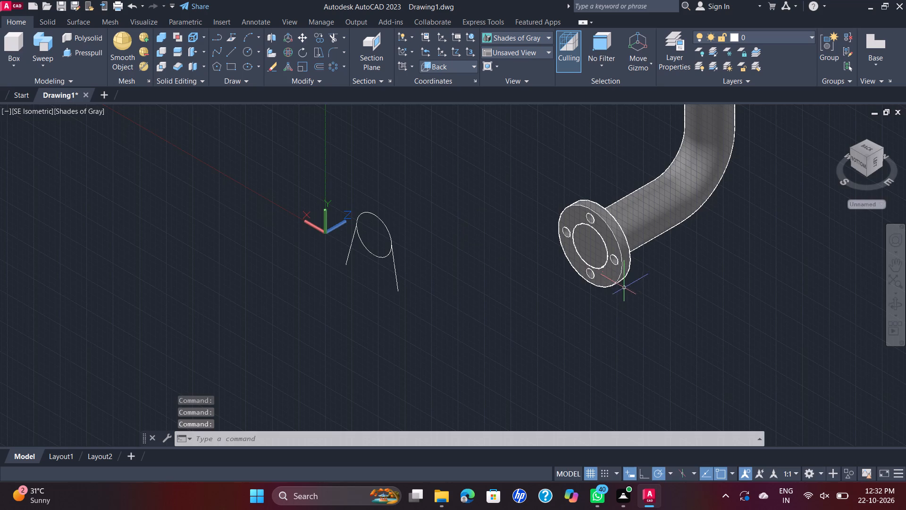
{"action": "middle_click_drag", "start_coordinate": [618, 293], "coordinate": [556, 311]}
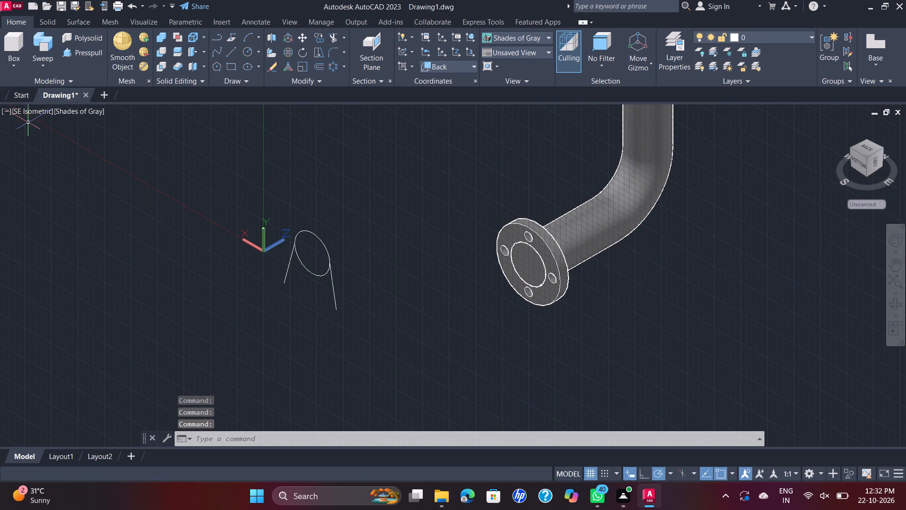
Switch to the Top view to inspect the pipe bend and the profile from above.
{"action": "left_click", "coordinate": [27, 121]}
{"action": "left_click", "coordinate": [81, 123]}
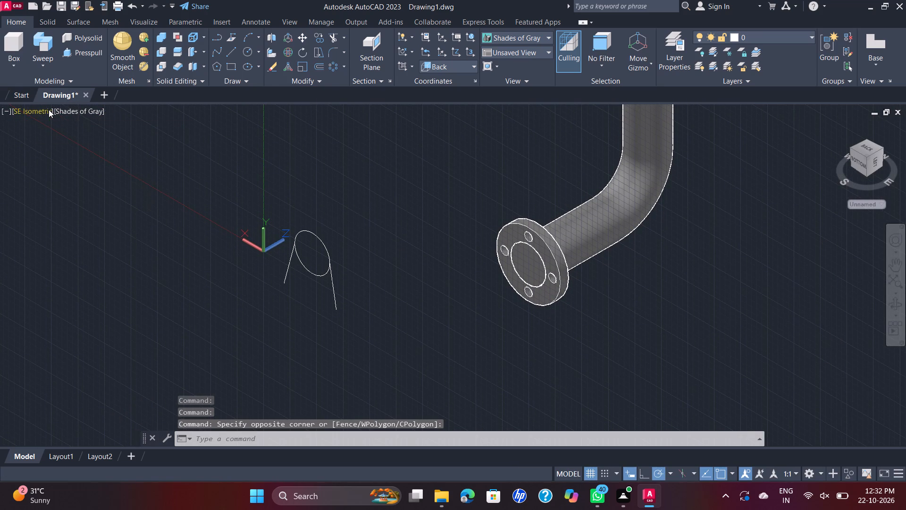
{"action": "left_click", "coordinate": [49, 110]}
{"action": "left_click", "coordinate": [97, 144]}
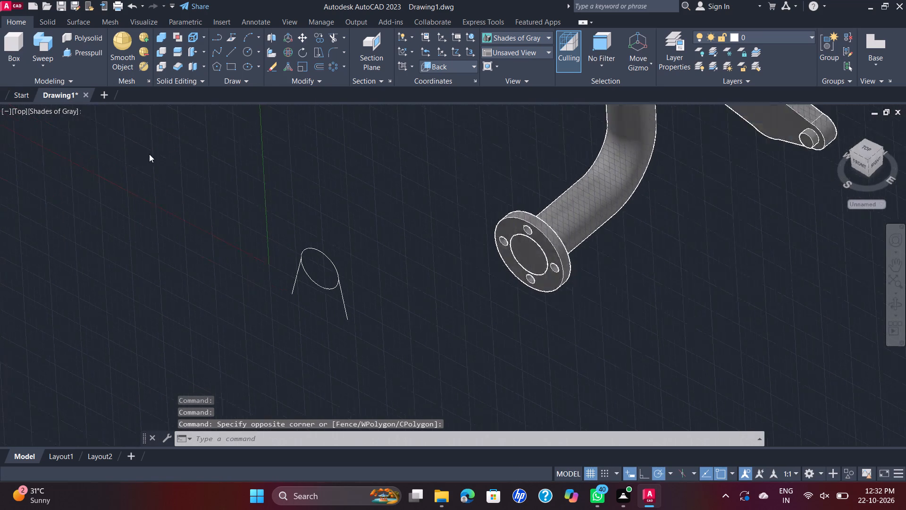
{"action": "scroll", "coordinate": [345, 190], "scroll_direction": "down", "scroll_amount": 3}
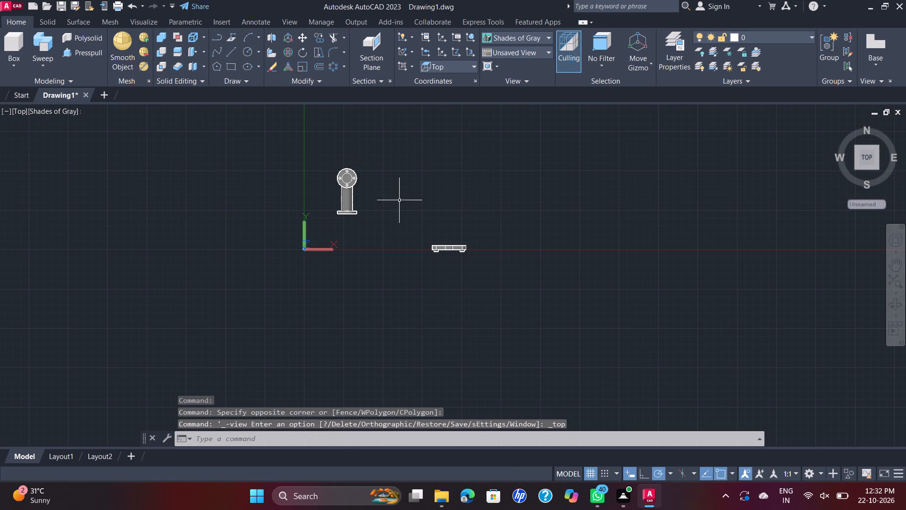
Set the drawing plane to Left through the Left view and return to the SE Isometric view.
{"action": "left_click", "coordinate": [20, 110]}
{"action": "left_click", "coordinate": [81, 163]}
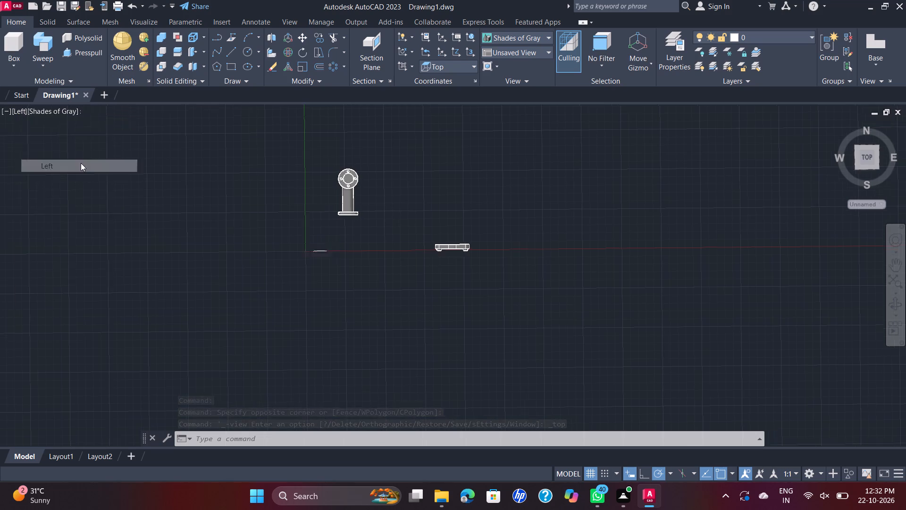
{"action": "scroll", "coordinate": [364, 219], "scroll_direction": "down", "scroll_amount": 1}
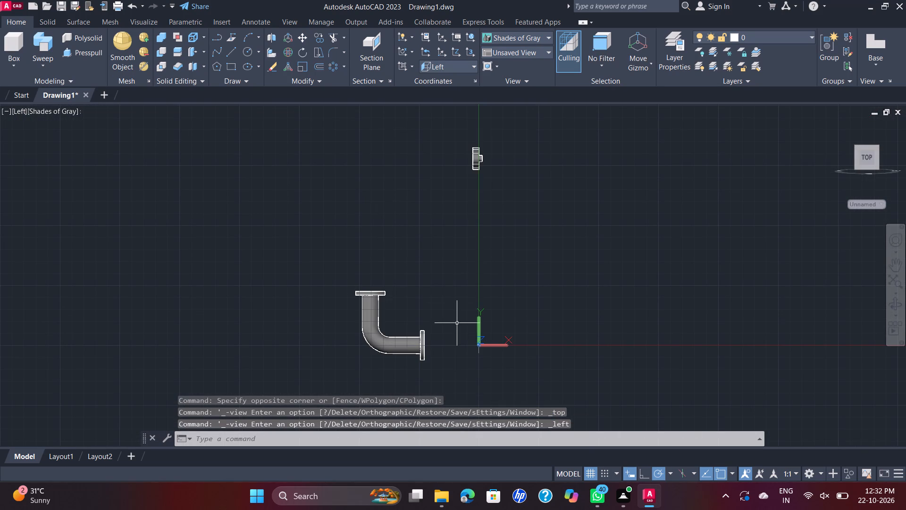
{"action": "left_click", "coordinate": [18, 107]}
{"action": "left_click", "coordinate": [63, 168]}
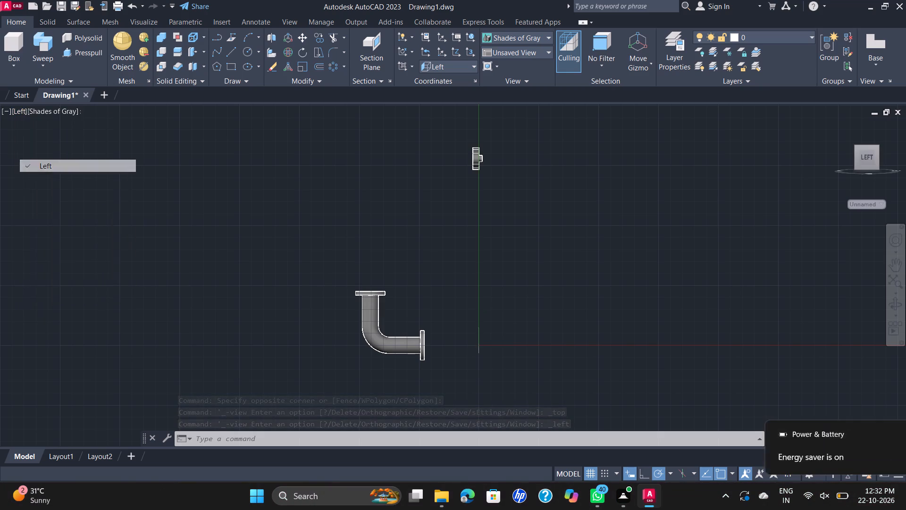
{"action": "left_click", "coordinate": [22, 112]}
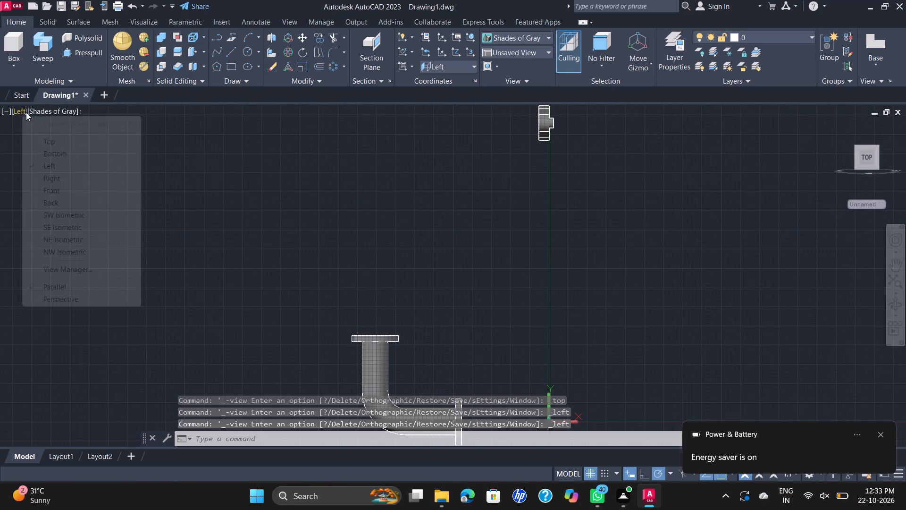
{"action": "left_click", "coordinate": [92, 226]}
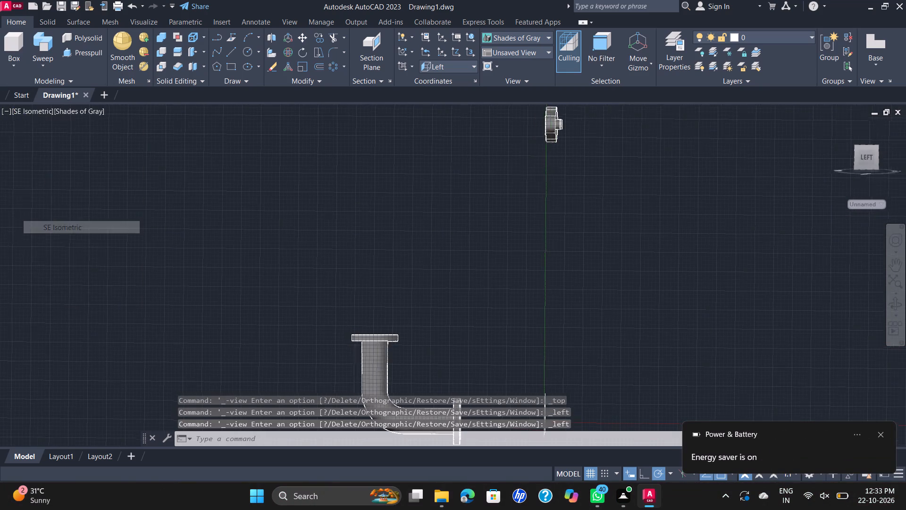
{"action": "scroll", "coordinate": [399, 327], "scroll_direction": "up", "scroll_amount": 1}
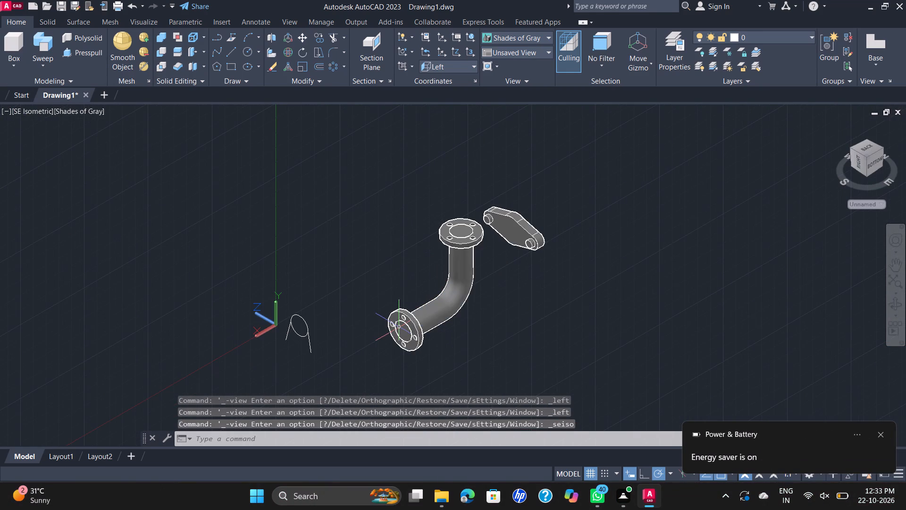
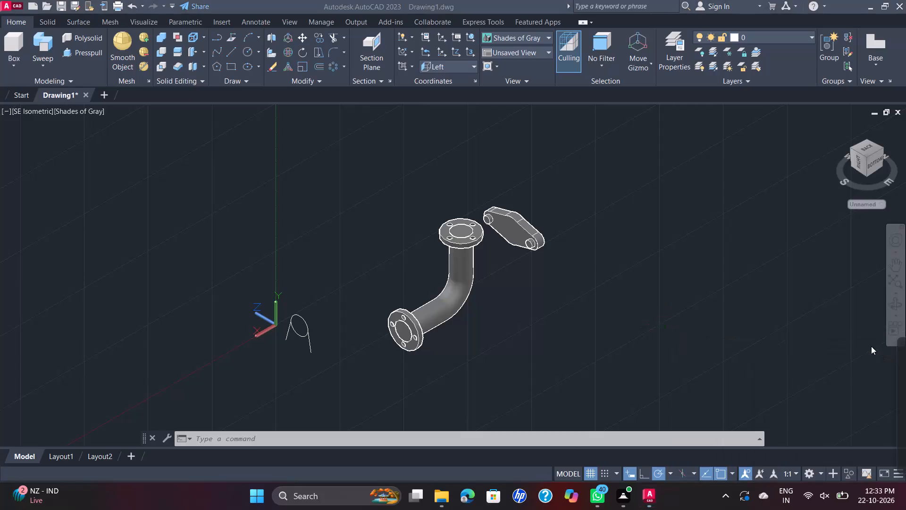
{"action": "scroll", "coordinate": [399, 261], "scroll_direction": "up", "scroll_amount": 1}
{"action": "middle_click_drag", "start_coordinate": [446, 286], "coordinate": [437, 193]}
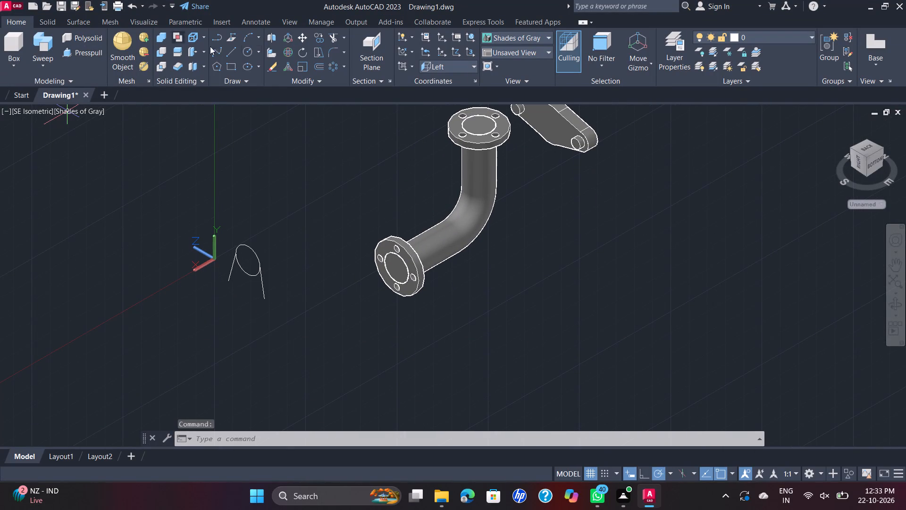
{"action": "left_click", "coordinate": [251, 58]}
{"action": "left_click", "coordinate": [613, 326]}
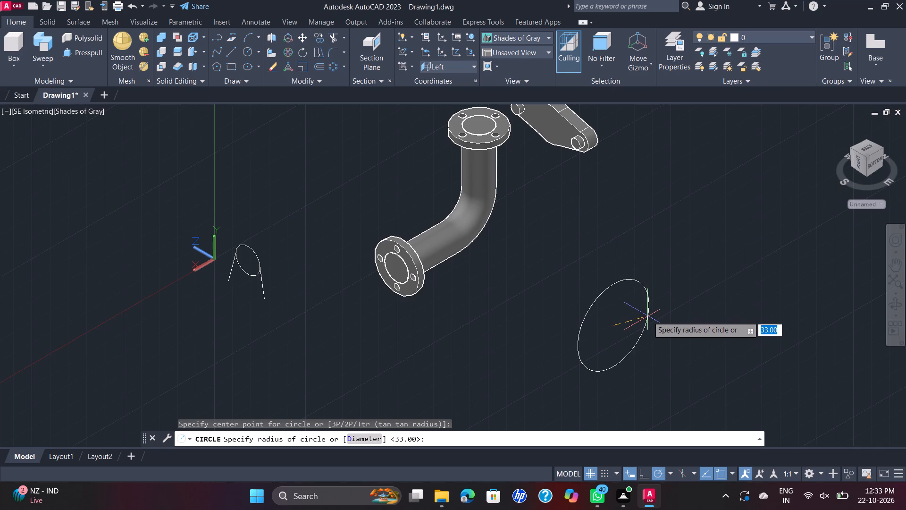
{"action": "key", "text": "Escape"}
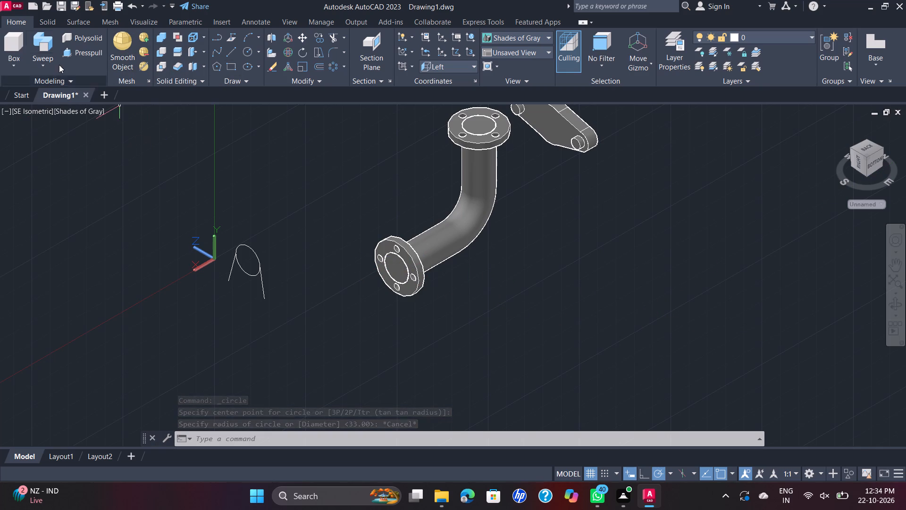
Examine the pipe bend, the flange plate and the circle-and-lines profile in the Top, Front and Right views.
{"action": "left_click", "coordinate": [50, 114]}
{"action": "left_click", "coordinate": [20, 107]}
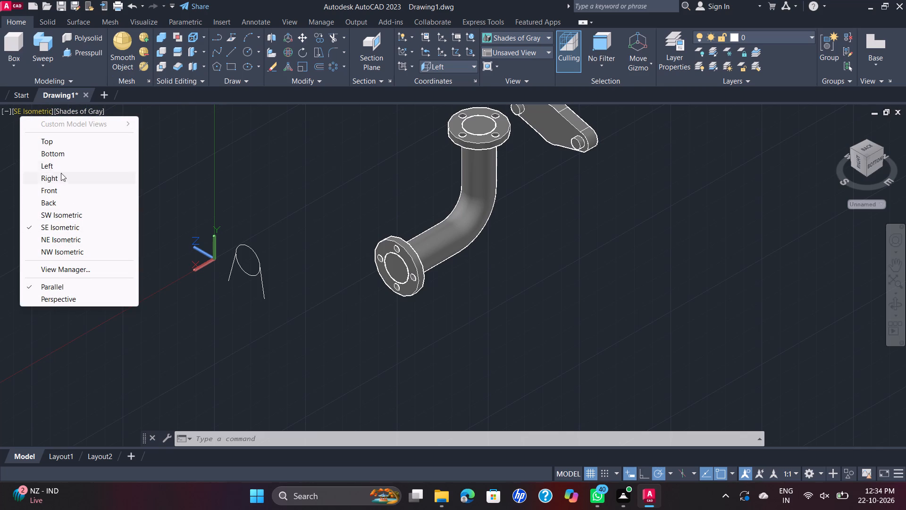
{"action": "left_click", "coordinate": [47, 138]}
{"action": "scroll", "coordinate": [225, 131], "scroll_direction": "down", "scroll_amount": 1}
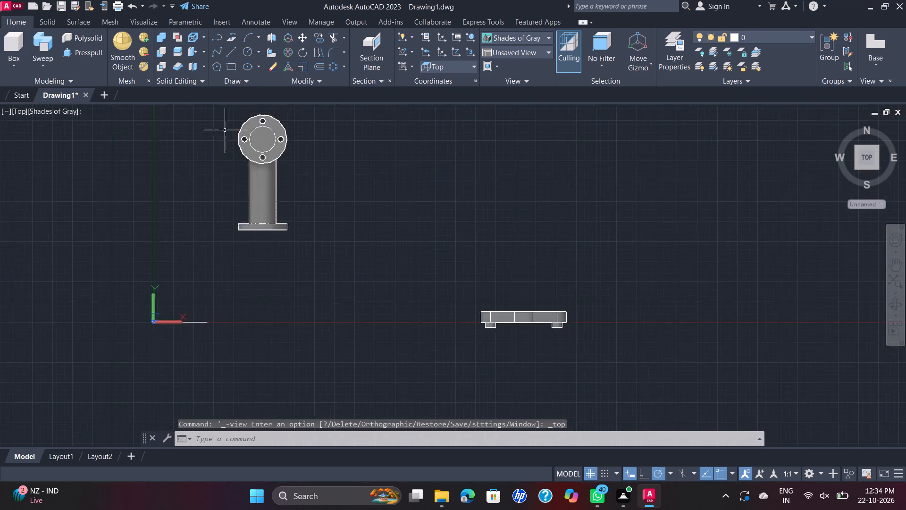
{"action": "scroll", "coordinate": [225, 131], "scroll_direction": "down", "scroll_amount": 1}
{"action": "left_click", "coordinate": [20, 112]}
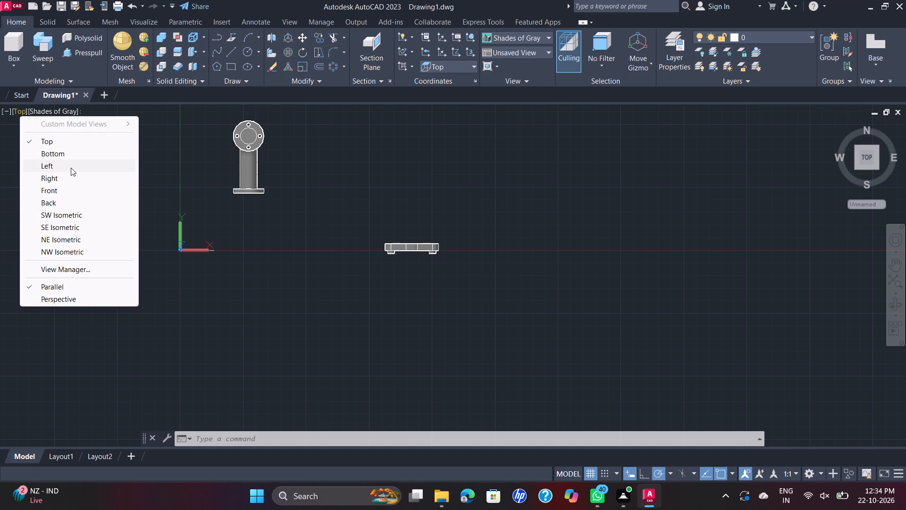
{"action": "left_click", "coordinate": [75, 191]}
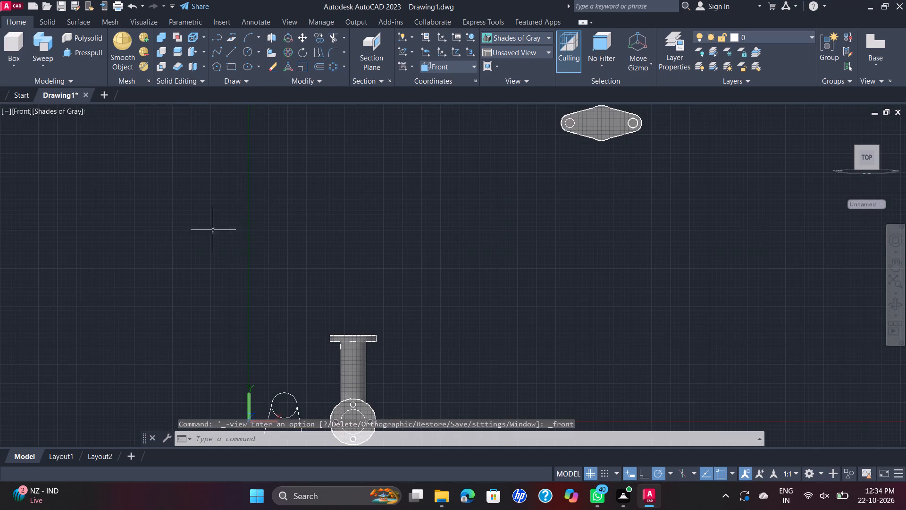
{"action": "scroll", "coordinate": [330, 249], "scroll_direction": "down", "scroll_amount": 1}
{"action": "middle_click_drag", "start_coordinate": [329, 251], "coordinate": [314, 231]}
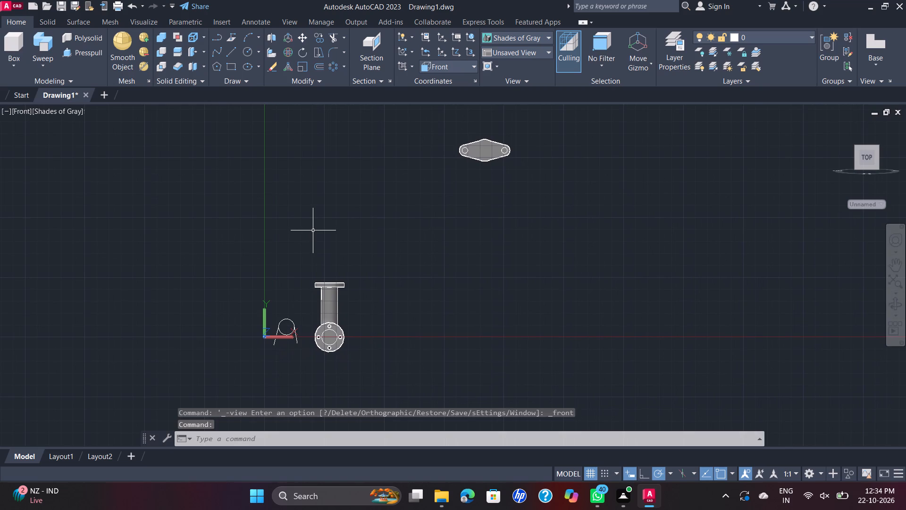
{"action": "left_click", "coordinate": [18, 110]}
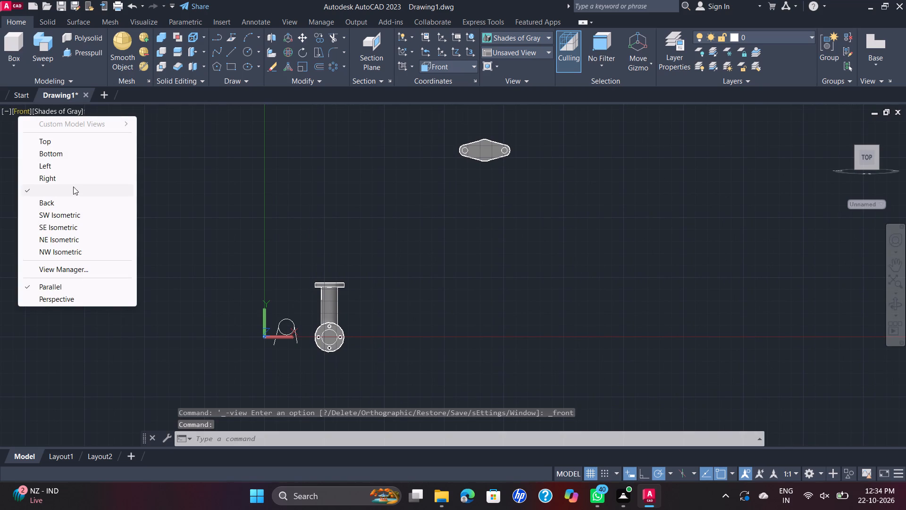
{"action": "left_click", "coordinate": [67, 178]}
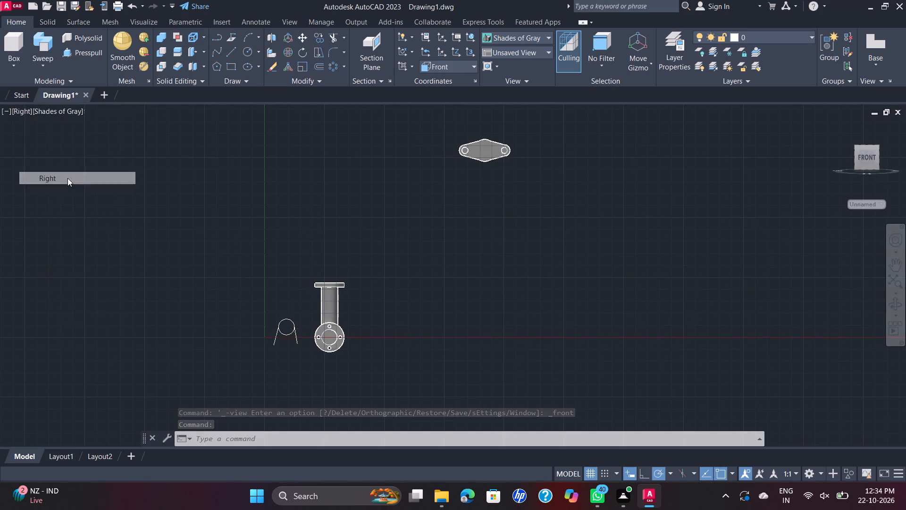
{"action": "middle_click_drag", "start_coordinate": [403, 195], "coordinate": [379, 130]}
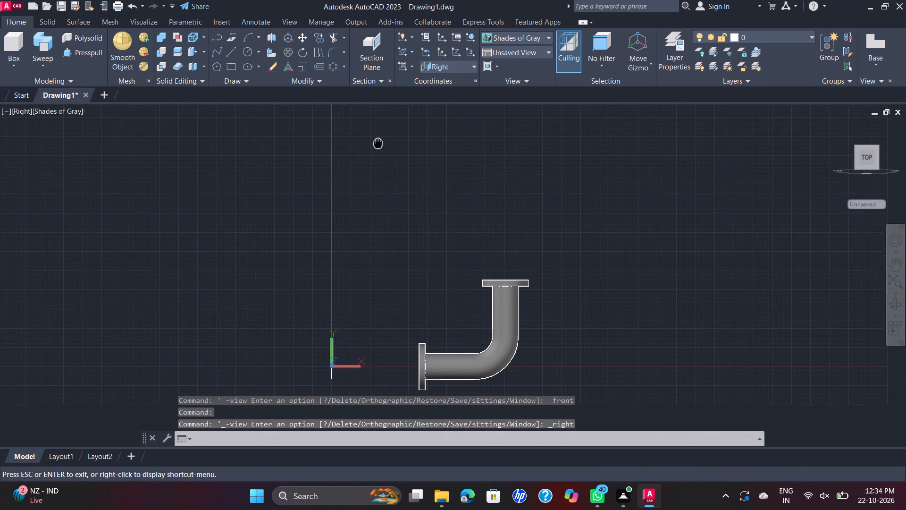
{"action": "middle_click_drag", "start_coordinate": [379, 130], "coordinate": [377, 104]}
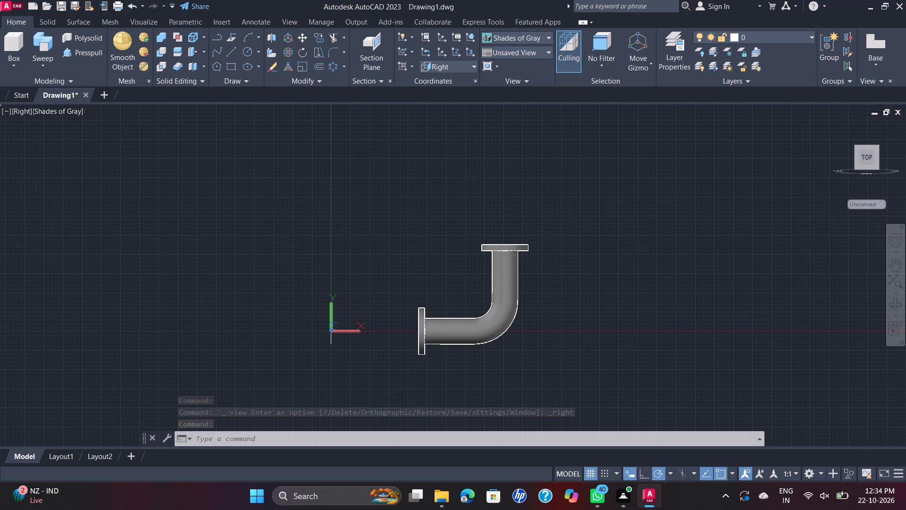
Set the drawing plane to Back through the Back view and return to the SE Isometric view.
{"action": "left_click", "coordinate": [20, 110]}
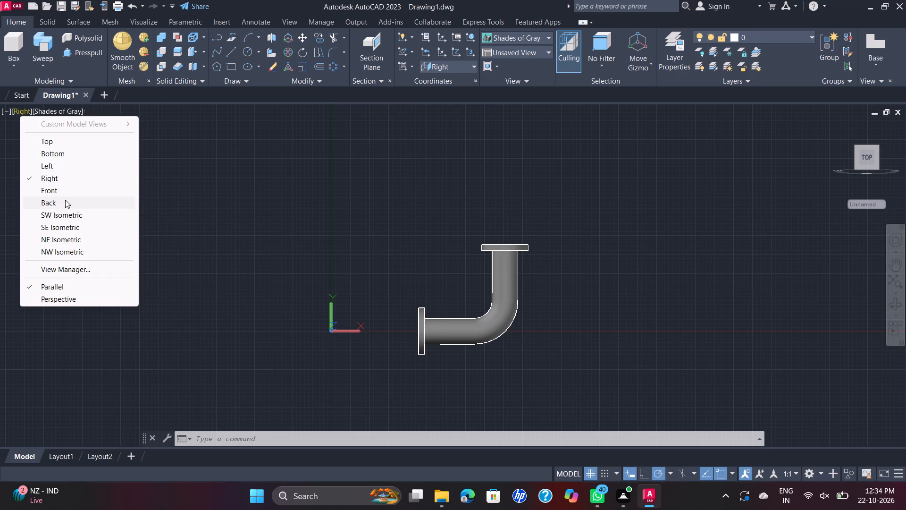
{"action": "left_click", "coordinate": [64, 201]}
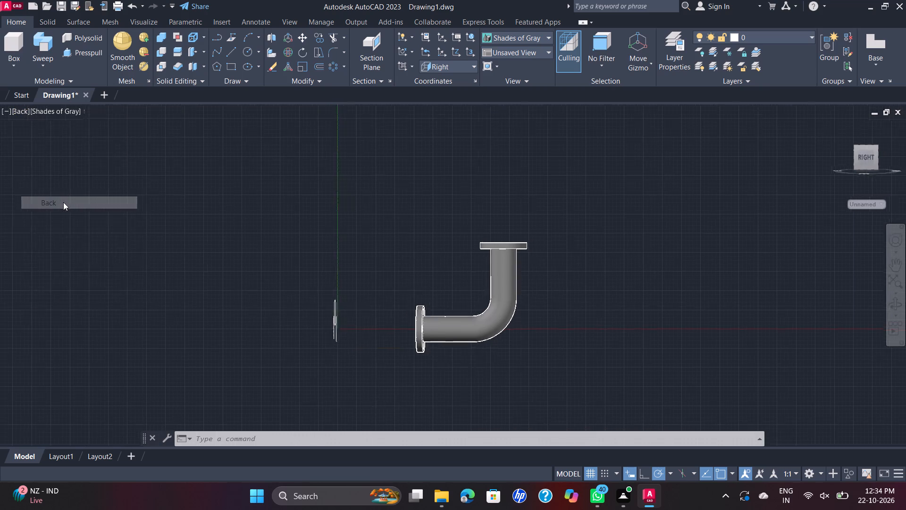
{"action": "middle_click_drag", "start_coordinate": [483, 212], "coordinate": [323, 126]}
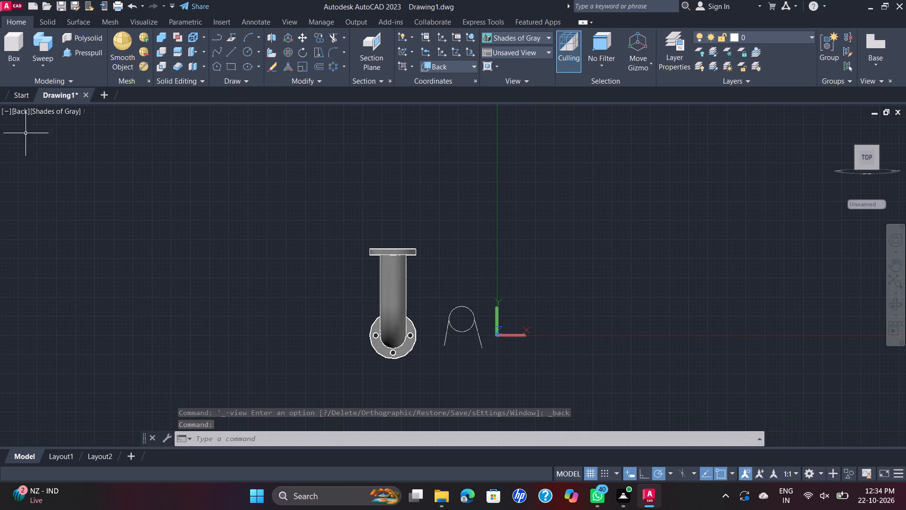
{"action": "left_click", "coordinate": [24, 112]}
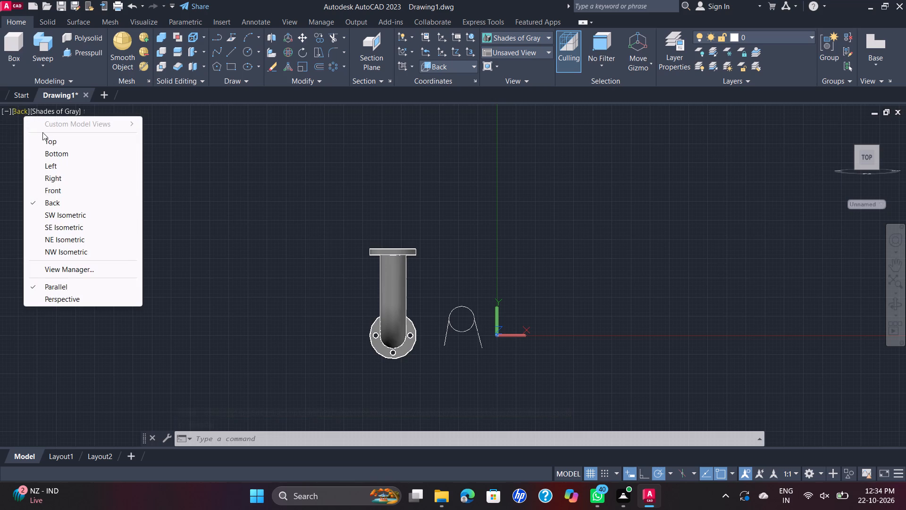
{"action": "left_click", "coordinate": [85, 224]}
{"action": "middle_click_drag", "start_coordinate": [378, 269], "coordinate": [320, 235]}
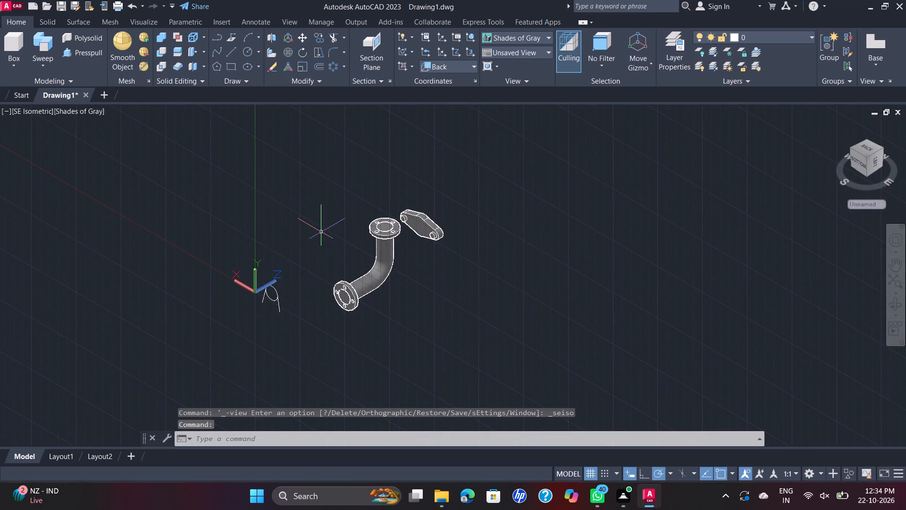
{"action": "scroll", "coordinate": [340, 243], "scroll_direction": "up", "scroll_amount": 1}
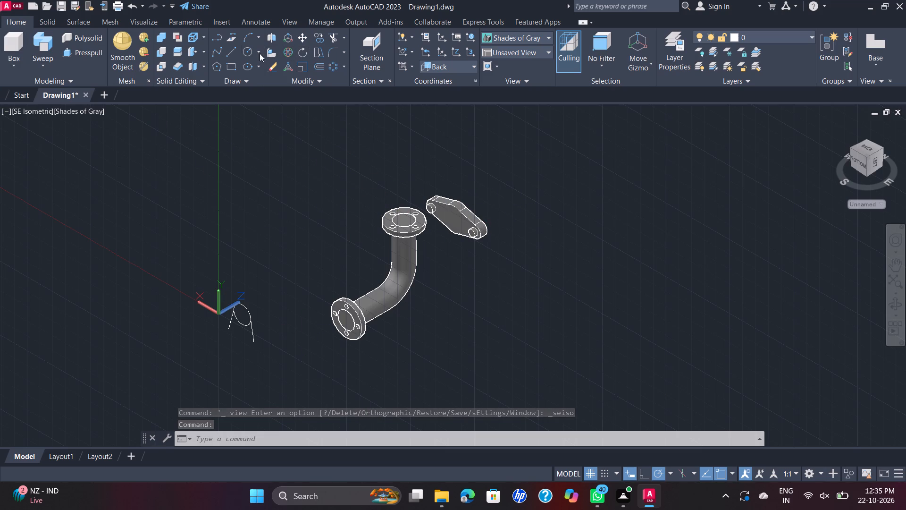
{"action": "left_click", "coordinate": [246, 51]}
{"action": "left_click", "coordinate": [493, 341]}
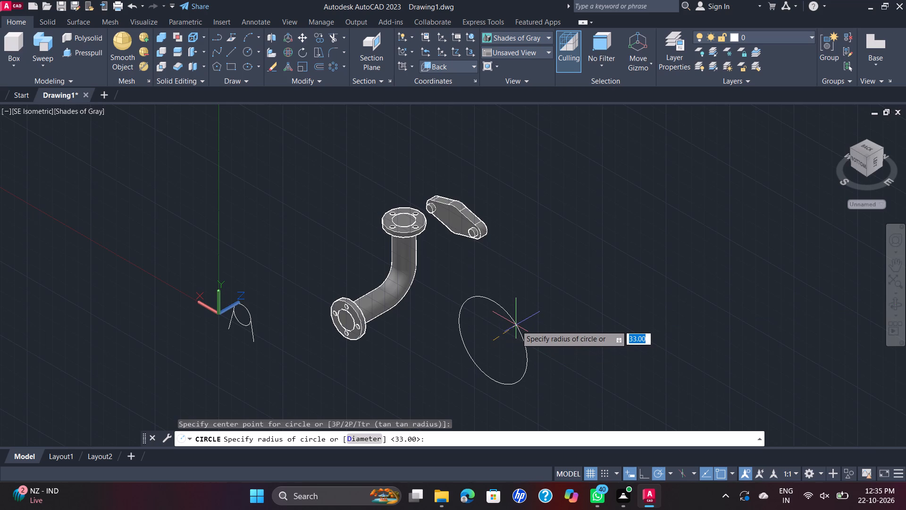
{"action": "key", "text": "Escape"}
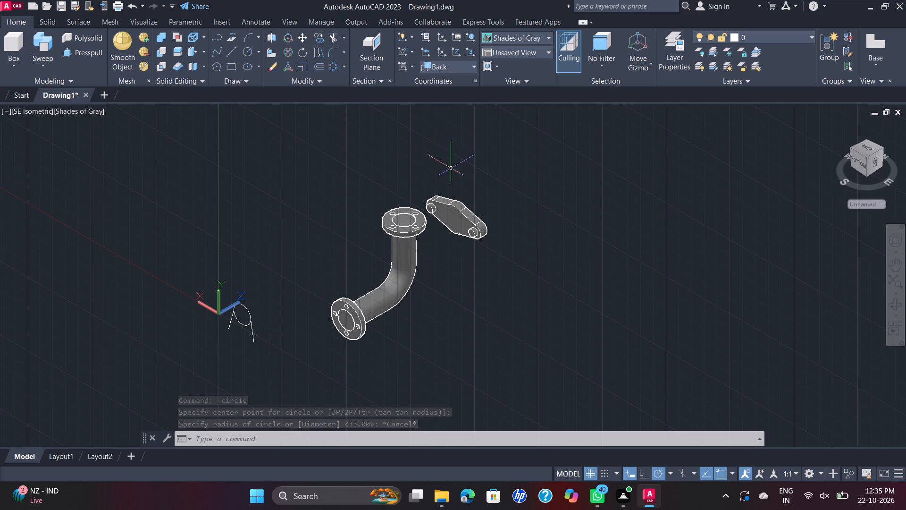
Examine the pipe bend and the circle-and-lines profile in the Top view and in the Front view.
{"action": "left_click", "coordinate": [48, 111]}
{"action": "left_click", "coordinate": [85, 143]}
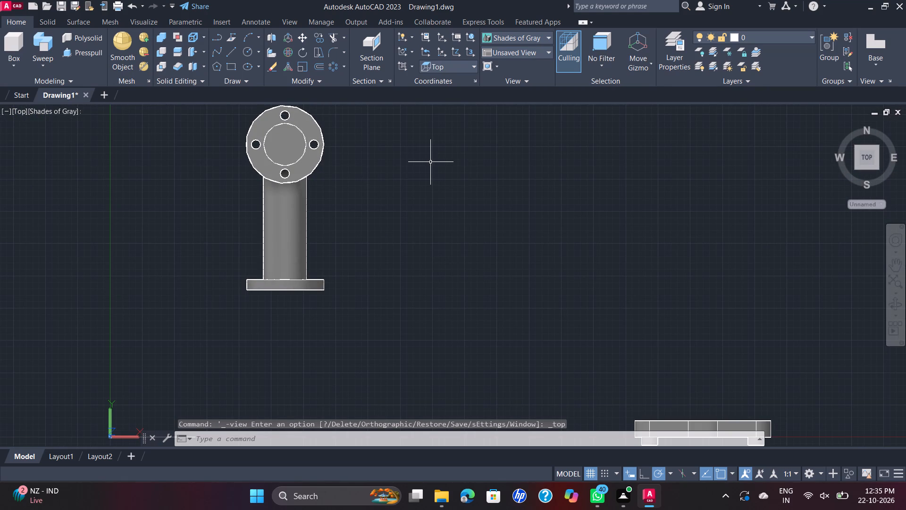
{"action": "scroll", "coordinate": [431, 162], "scroll_direction": "down", "scroll_amount": 2}
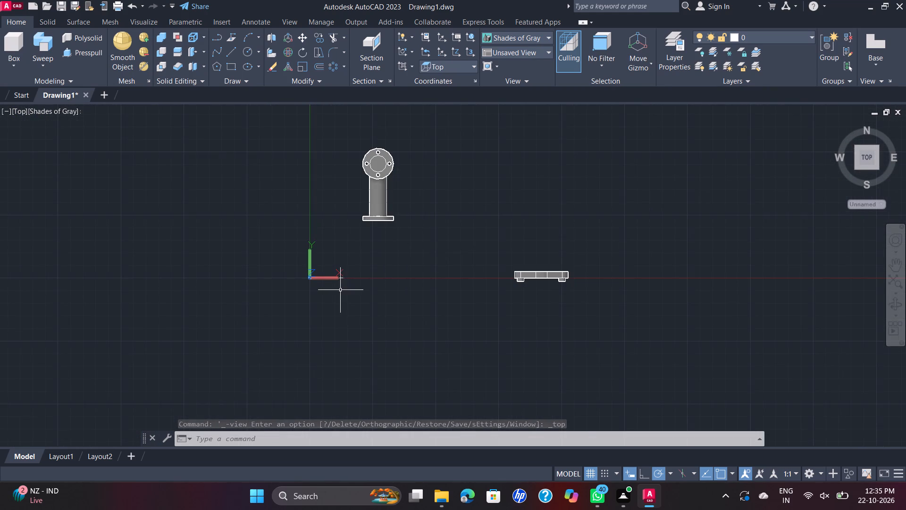
{"action": "scroll", "coordinate": [340, 284], "scroll_direction": "up", "scroll_amount": 3}
{"action": "scroll", "coordinate": [406, 238], "scroll_direction": "up", "scroll_amount": 1}
{"action": "middle_click_drag", "start_coordinate": [406, 238], "coordinate": [358, 318]}
{"action": "scroll", "coordinate": [357, 318], "scroll_direction": "down", "scroll_amount": 1}
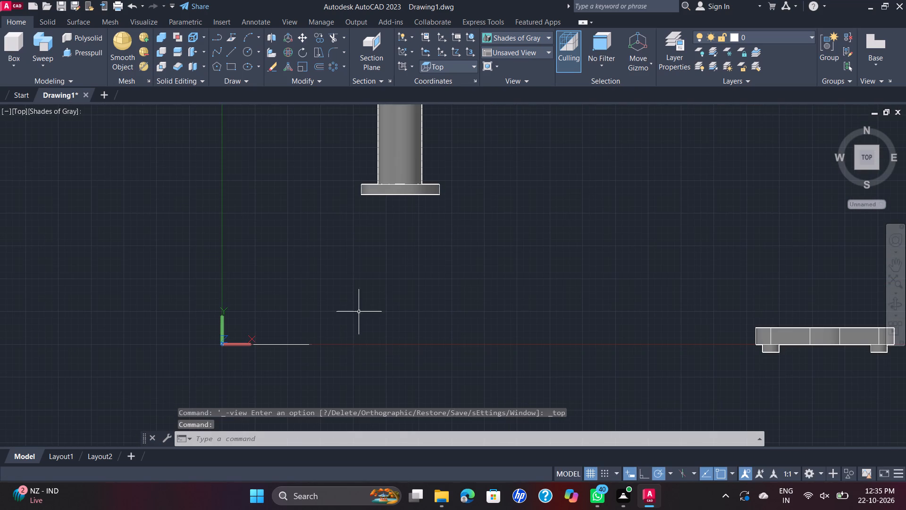
{"action": "scroll", "coordinate": [454, 271], "scroll_direction": "down", "scroll_amount": 2}
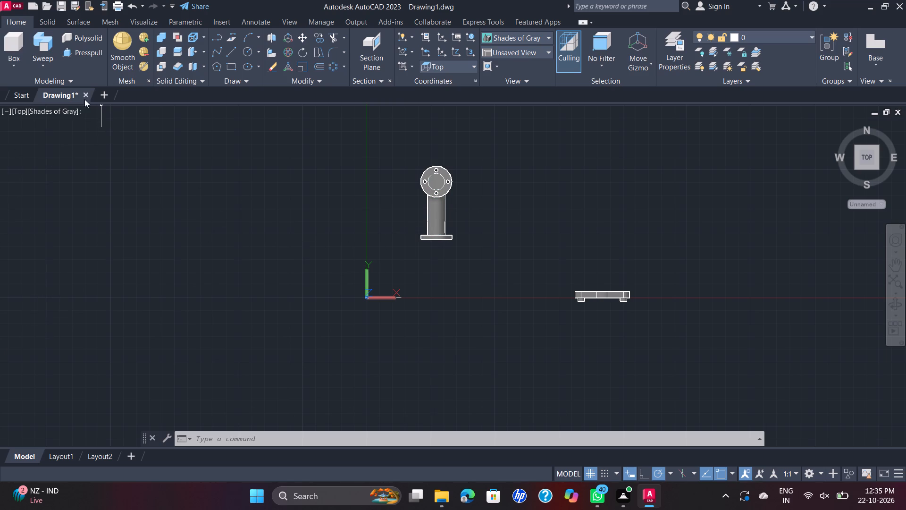
{"action": "left_click", "coordinate": [25, 111]}
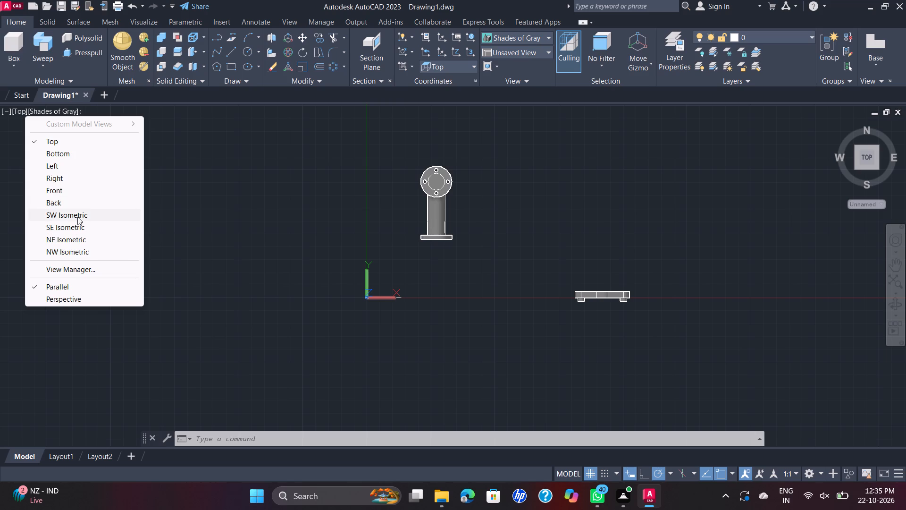
{"action": "left_click", "coordinate": [76, 190]}
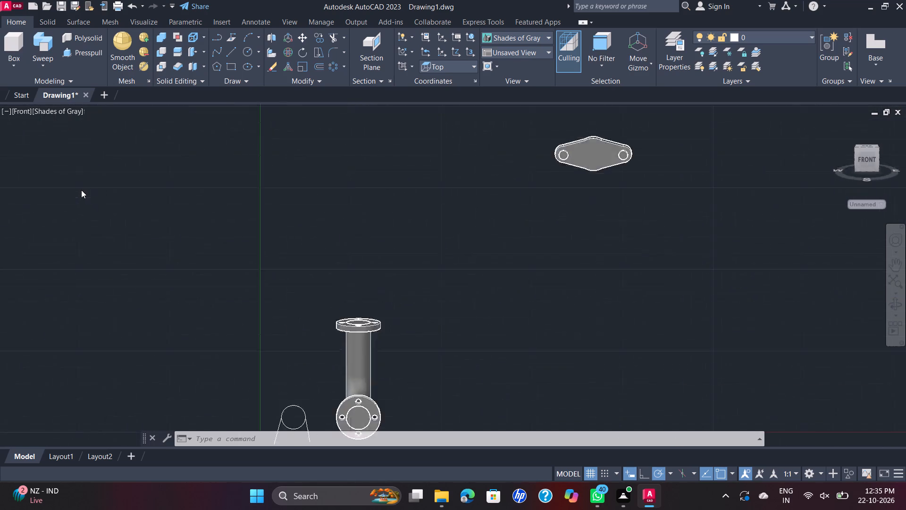
{"action": "middle_click_drag", "start_coordinate": [311, 208], "coordinate": [294, 158]}
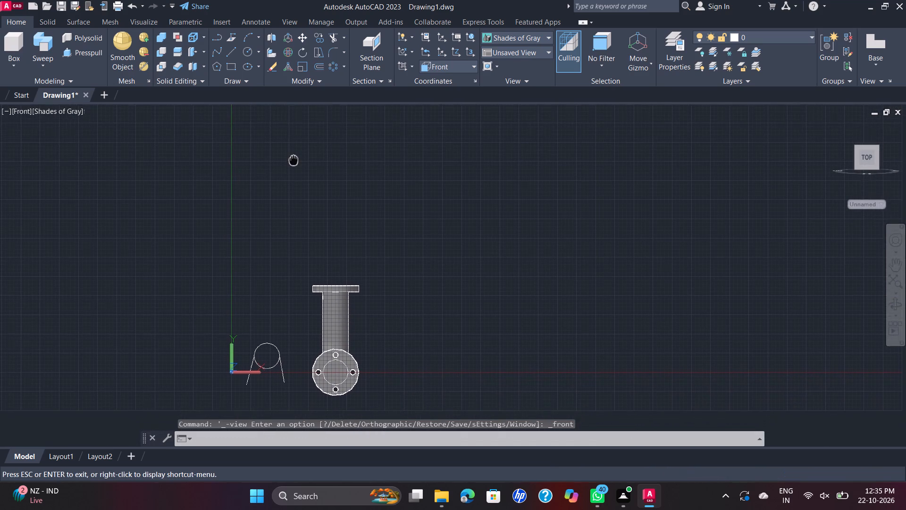
{"action": "middle_click_drag", "start_coordinate": [294, 158], "coordinate": [290, 151]}
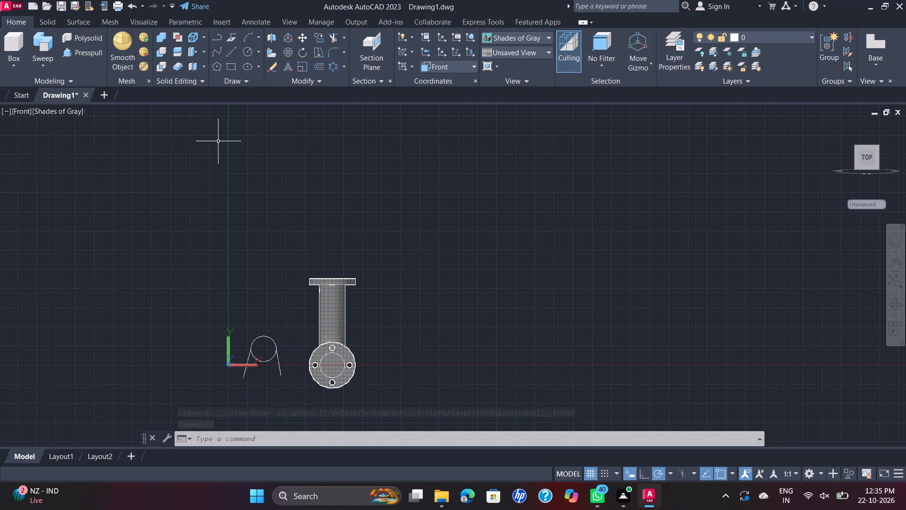
Switch to the Right view and draw a circle of about 71 radius in open space beyond the pipe bend's vertical leg.
{"action": "left_click", "coordinate": [19, 112]}
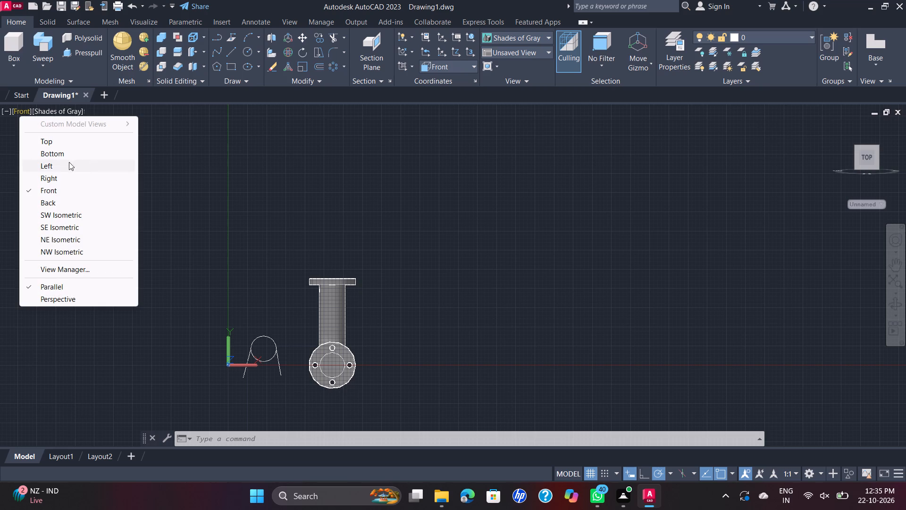
{"action": "left_click", "coordinate": [71, 178]}
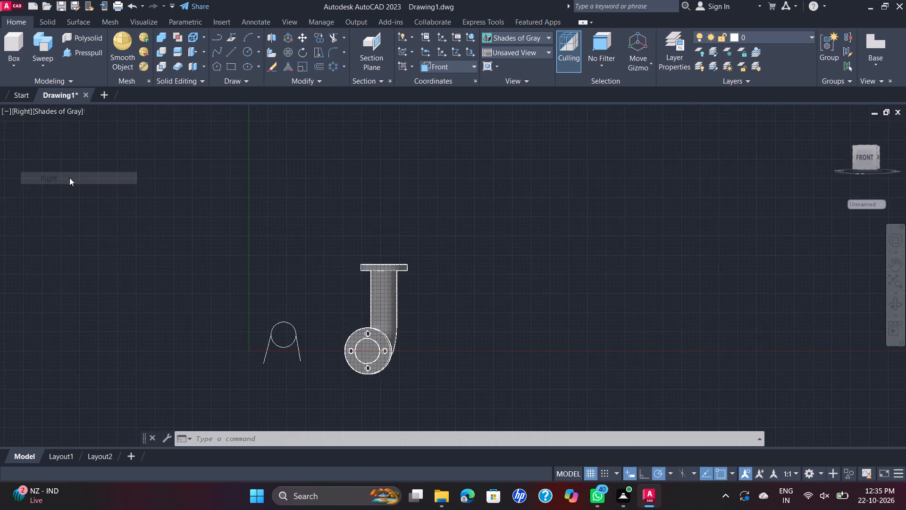
{"action": "middle_click_drag", "start_coordinate": [501, 273], "coordinate": [496, 268]}
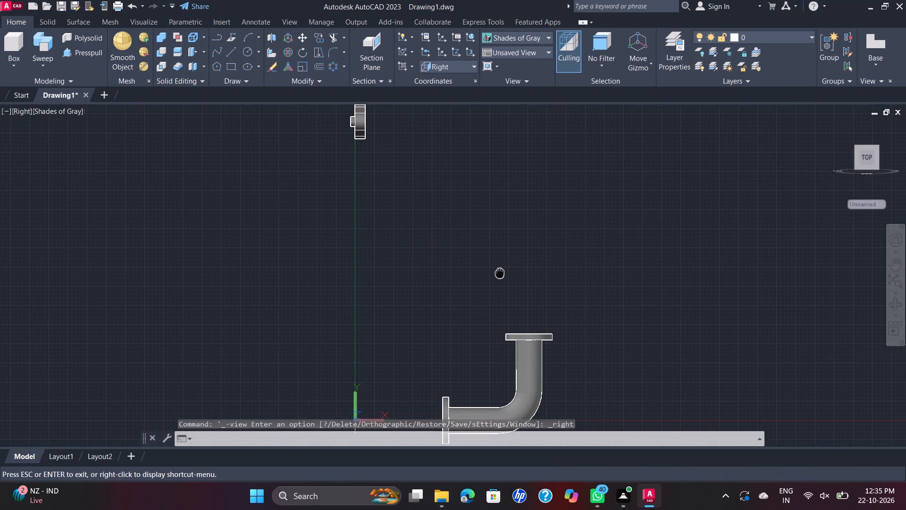
{"action": "middle_click_drag", "start_coordinate": [496, 268], "coordinate": [476, 254]}
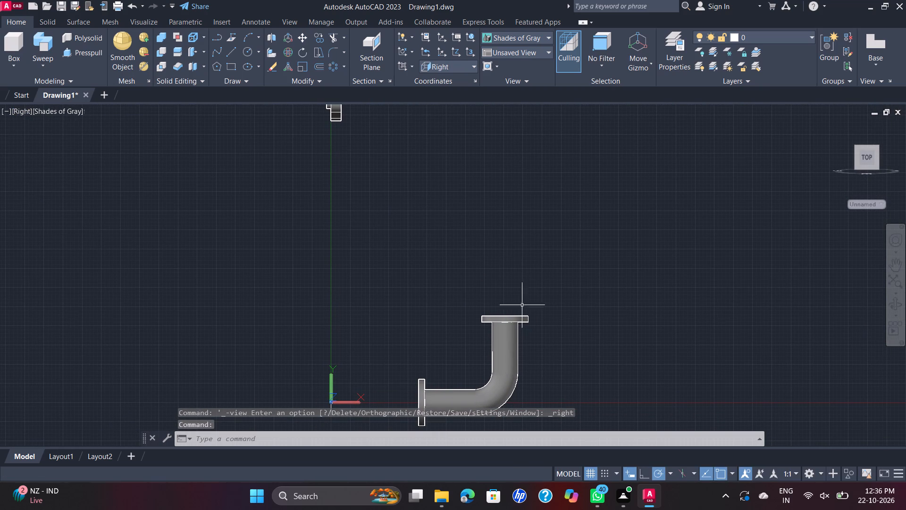
{"action": "middle_click_drag", "start_coordinate": [534, 348], "coordinate": [465, 231]}
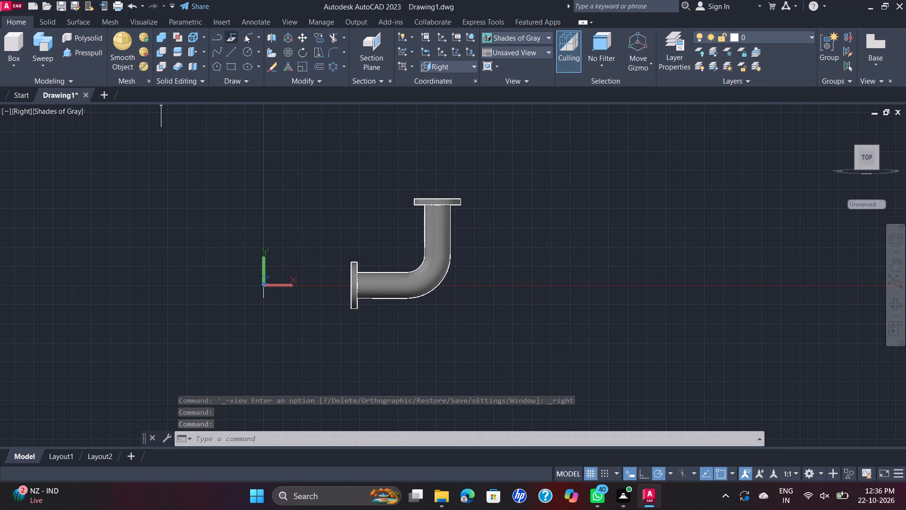
{"action": "left_click", "coordinate": [249, 53]}
{"action": "left_click", "coordinate": [654, 215]}
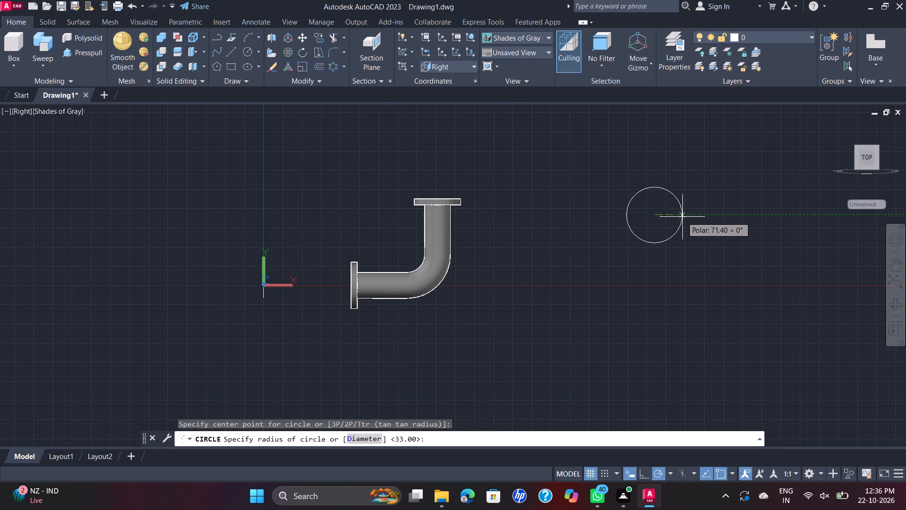
{"action": "left_click", "coordinate": [683, 217]}
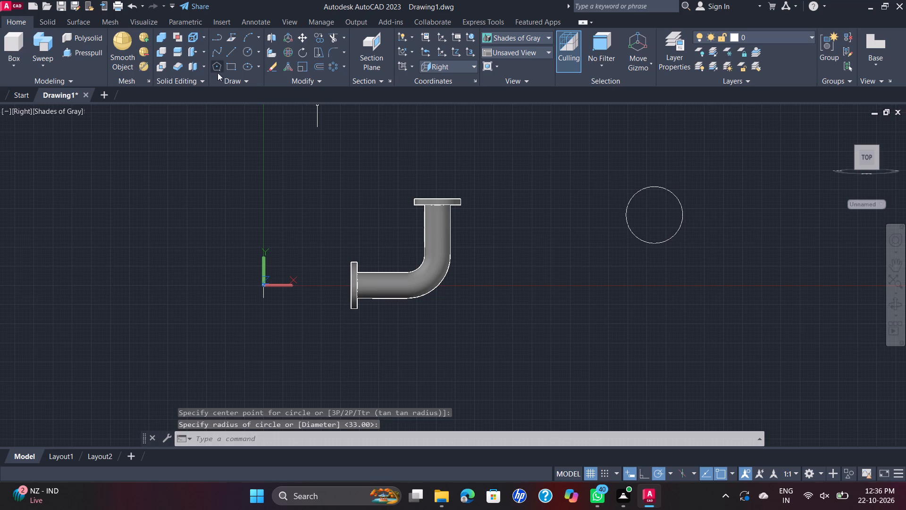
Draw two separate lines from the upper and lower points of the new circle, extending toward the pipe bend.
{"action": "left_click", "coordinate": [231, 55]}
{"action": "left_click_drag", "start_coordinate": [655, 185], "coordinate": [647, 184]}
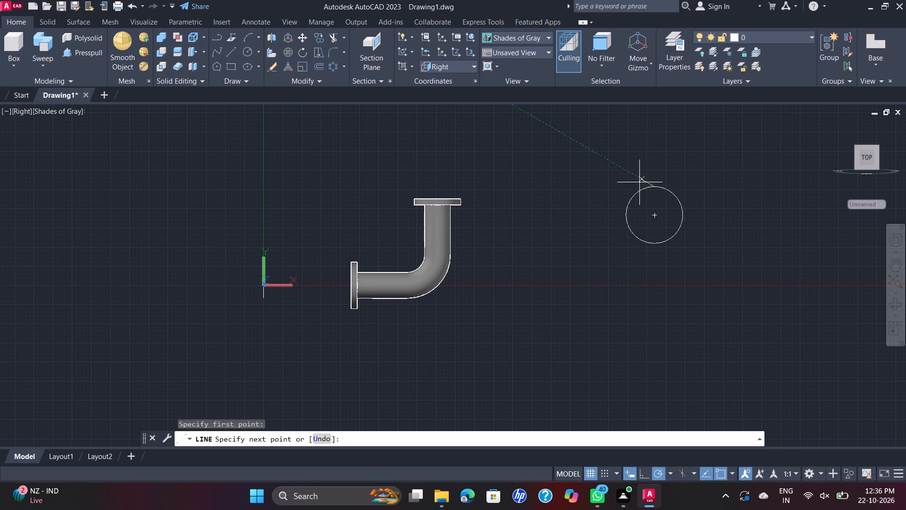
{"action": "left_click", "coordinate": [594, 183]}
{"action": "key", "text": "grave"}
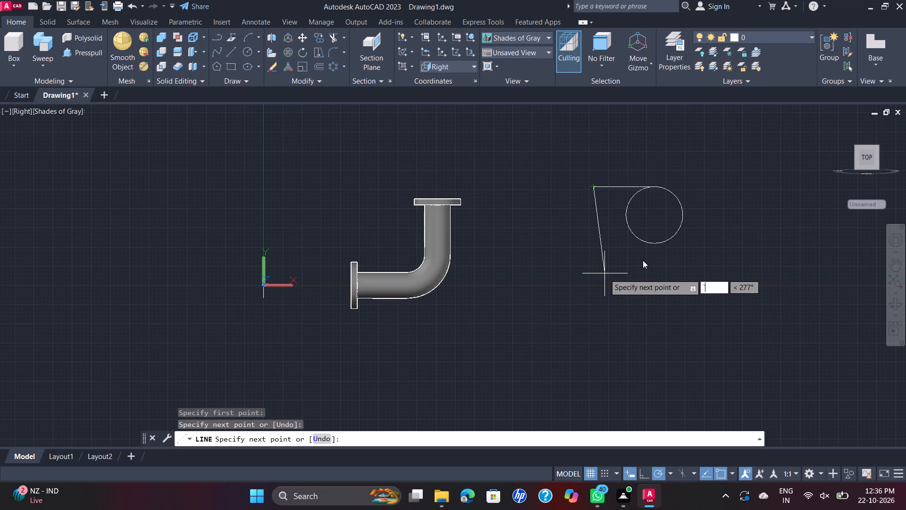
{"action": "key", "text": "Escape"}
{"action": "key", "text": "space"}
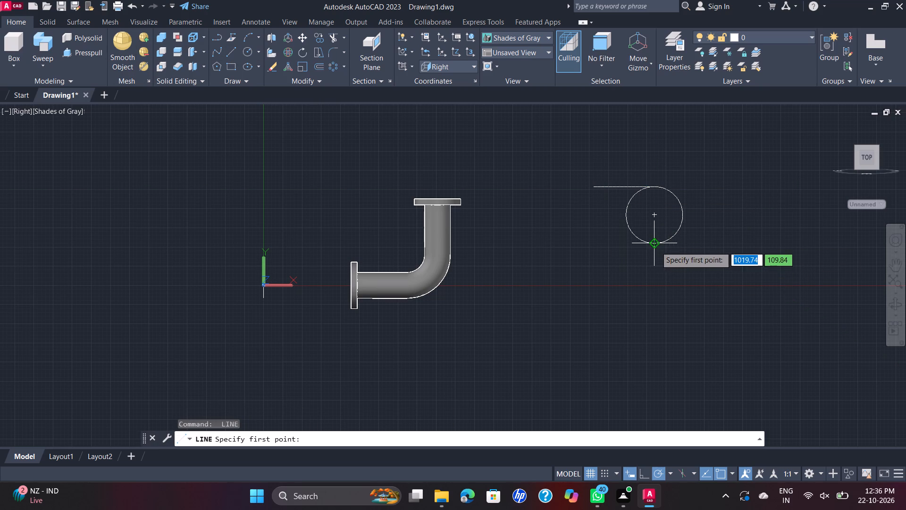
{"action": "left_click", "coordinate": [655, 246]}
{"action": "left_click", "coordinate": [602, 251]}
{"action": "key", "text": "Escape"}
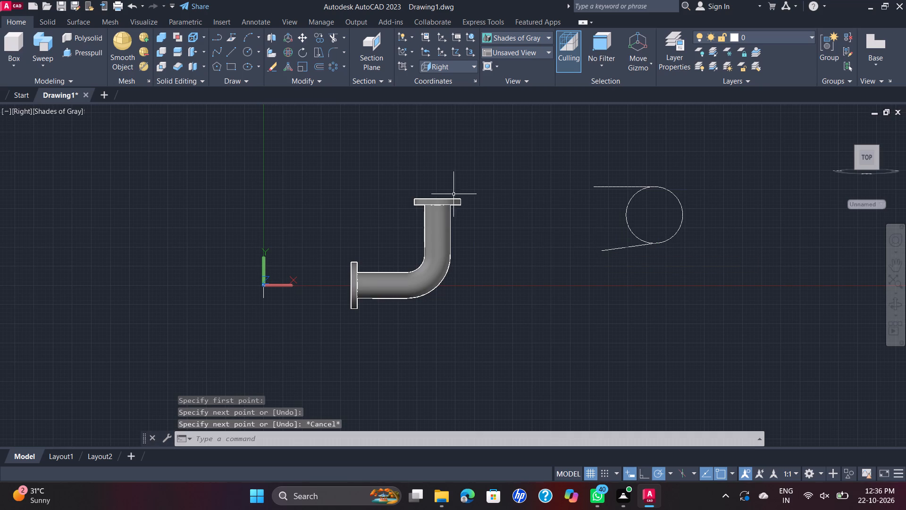
Return to the SE Isometric view and erase the new circle together with its two lines.
{"action": "left_click", "coordinate": [21, 114]}
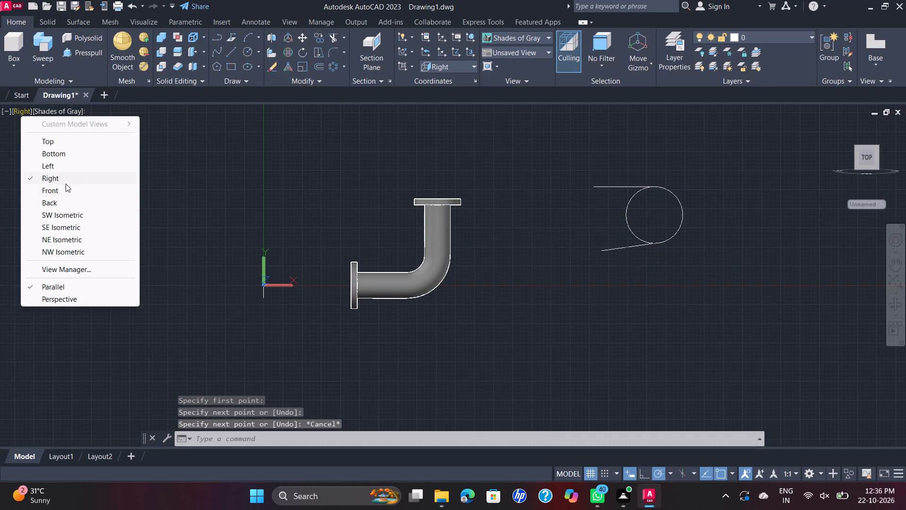
{"action": "left_click", "coordinate": [71, 228]}
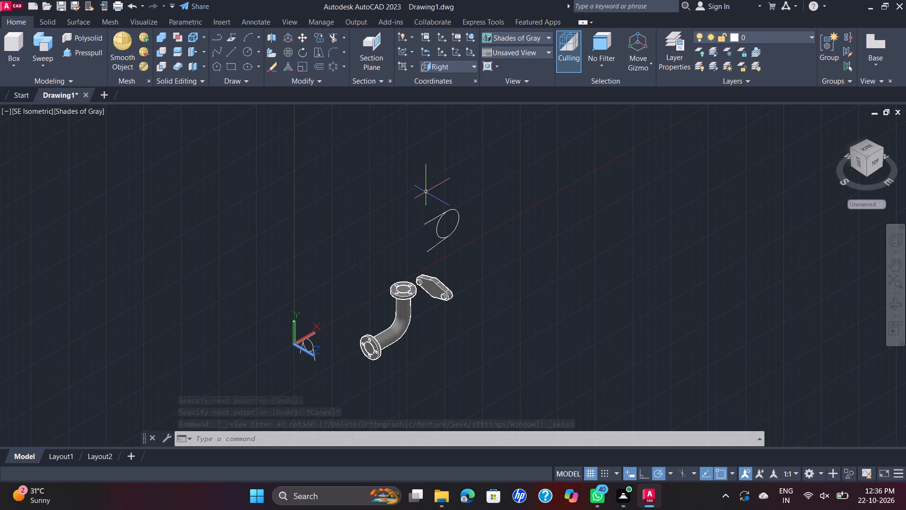
{"action": "left_click", "coordinate": [489, 182]}
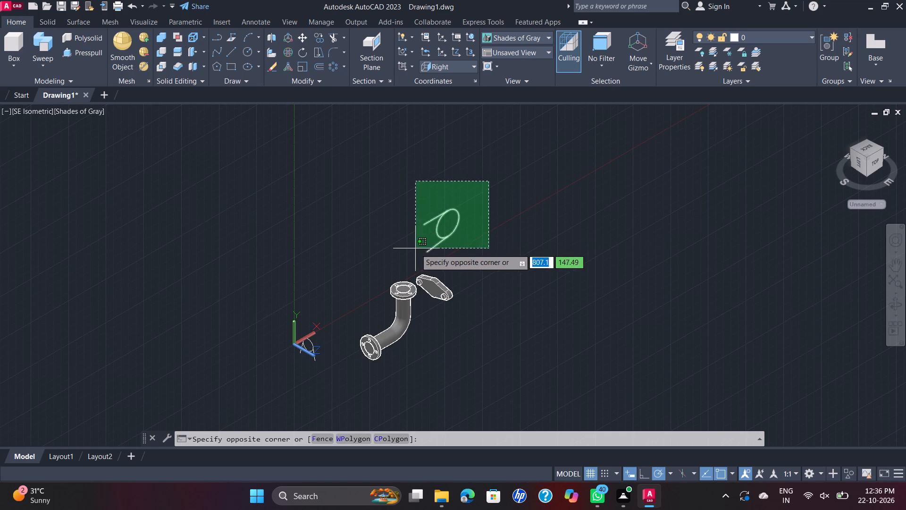
{"action": "left_click", "coordinate": [416, 249]}
{"action": "key", "text": "Delete"}
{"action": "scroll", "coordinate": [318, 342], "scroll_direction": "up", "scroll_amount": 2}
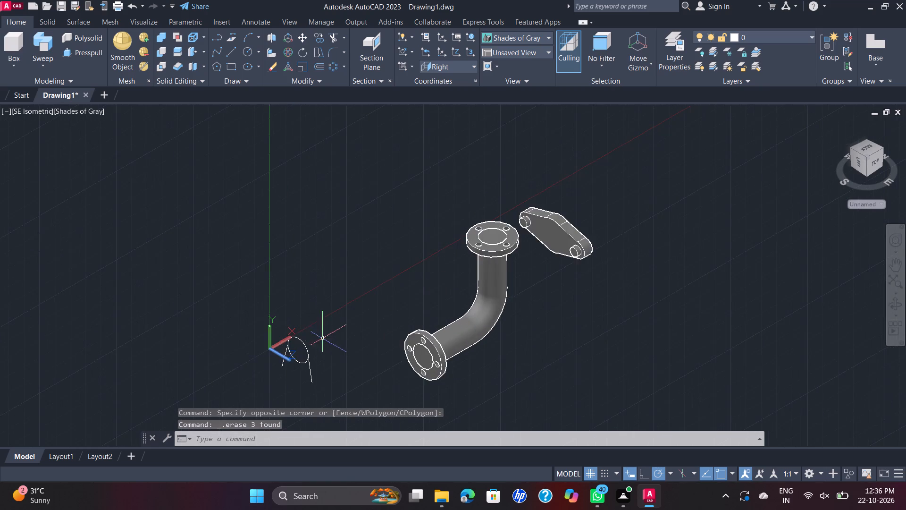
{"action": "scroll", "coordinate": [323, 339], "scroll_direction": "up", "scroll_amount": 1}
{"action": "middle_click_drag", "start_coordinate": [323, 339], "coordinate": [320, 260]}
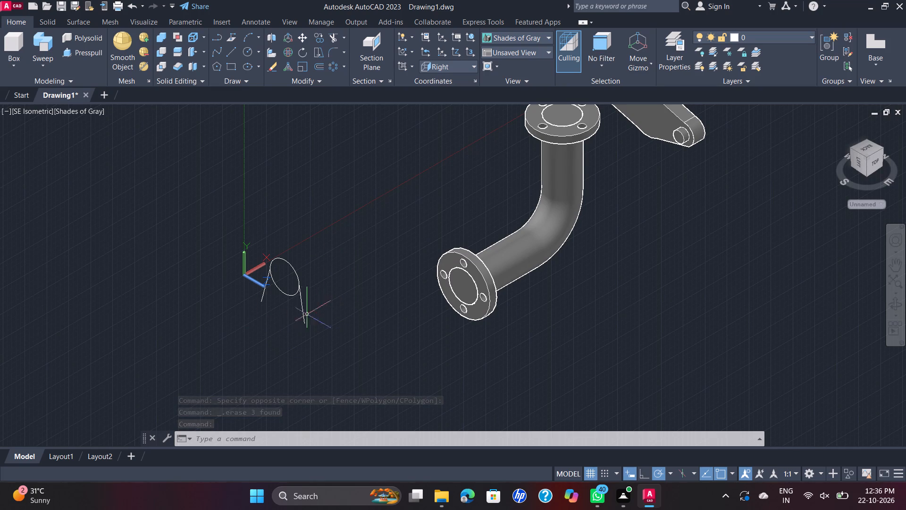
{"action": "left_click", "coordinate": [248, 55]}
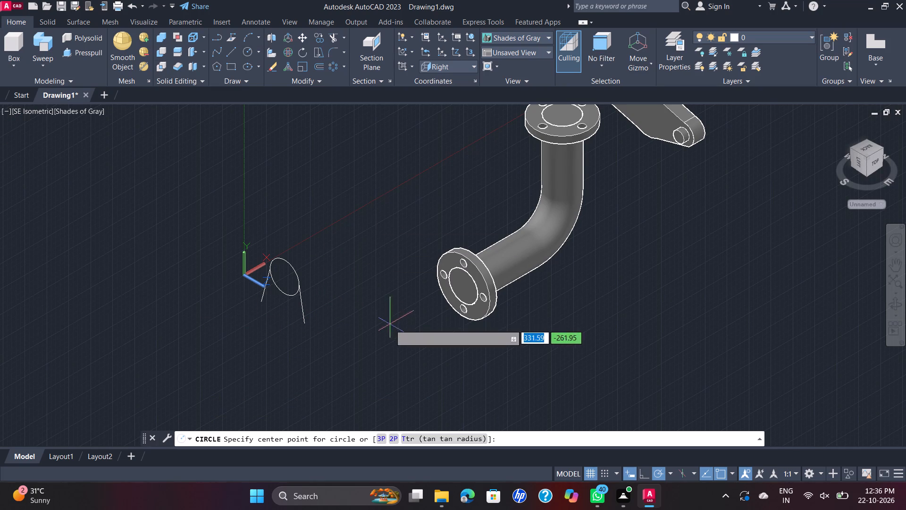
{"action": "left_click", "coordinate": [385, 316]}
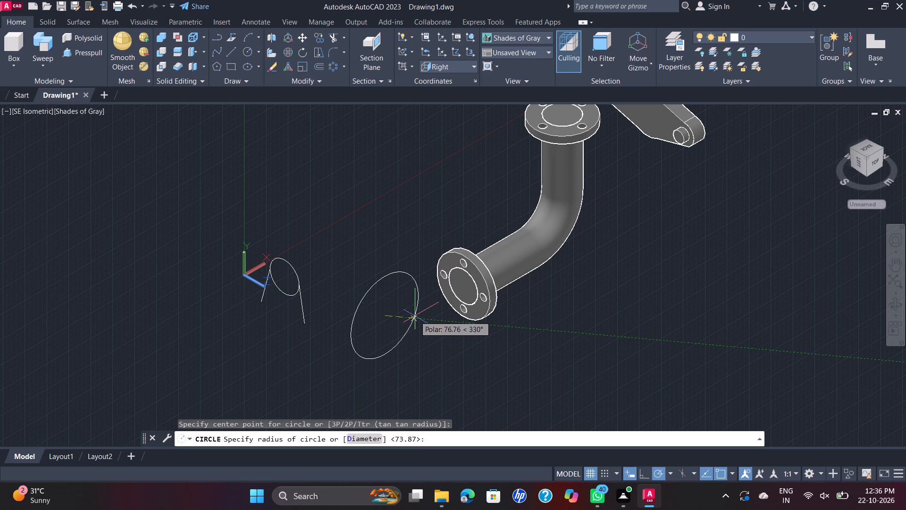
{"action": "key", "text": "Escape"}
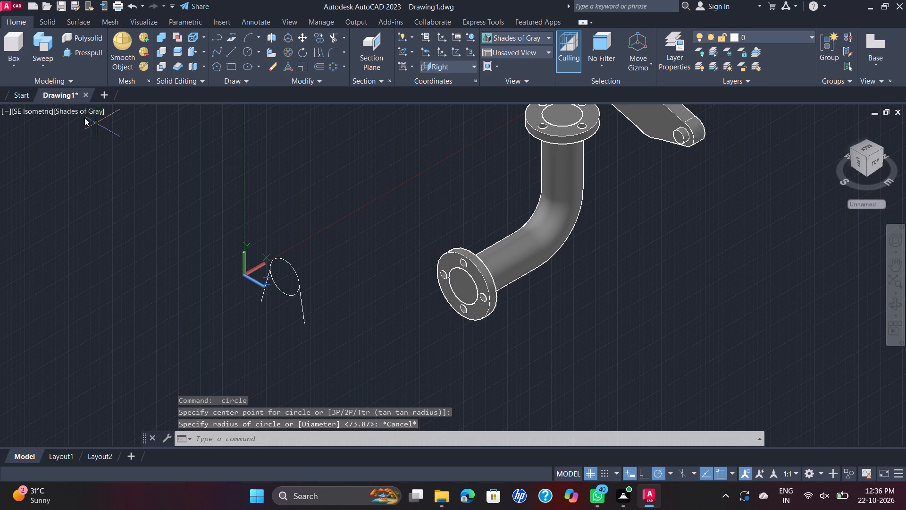
Switch to the Top view so that the drawing plane becomes Top.
{"action": "left_click", "coordinate": [26, 113]}
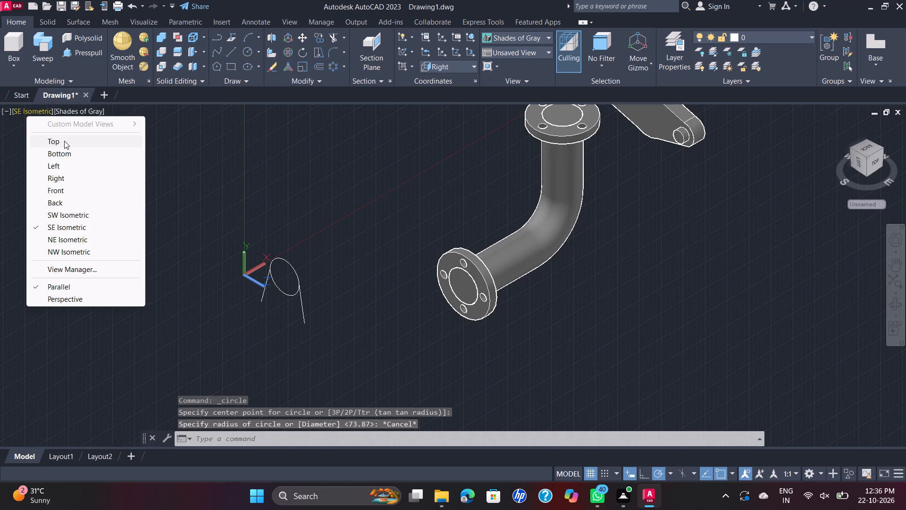
{"action": "left_click", "coordinate": [64, 141]}
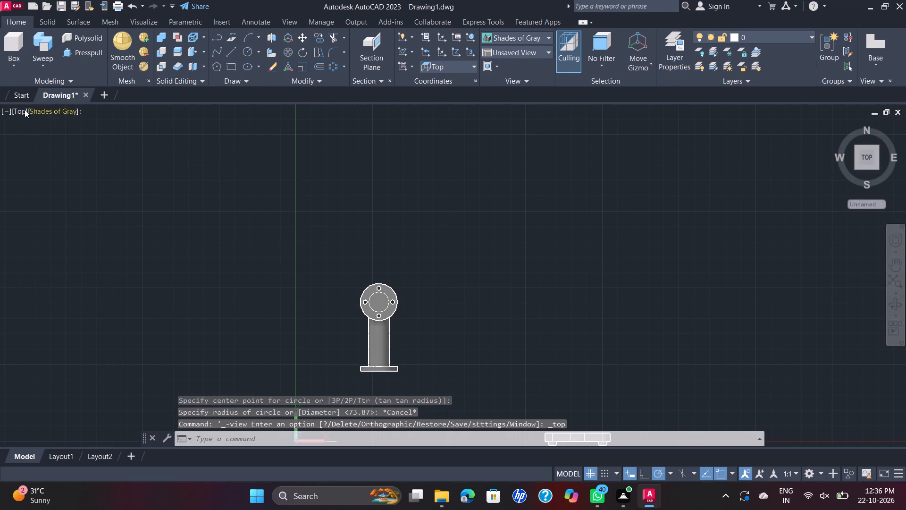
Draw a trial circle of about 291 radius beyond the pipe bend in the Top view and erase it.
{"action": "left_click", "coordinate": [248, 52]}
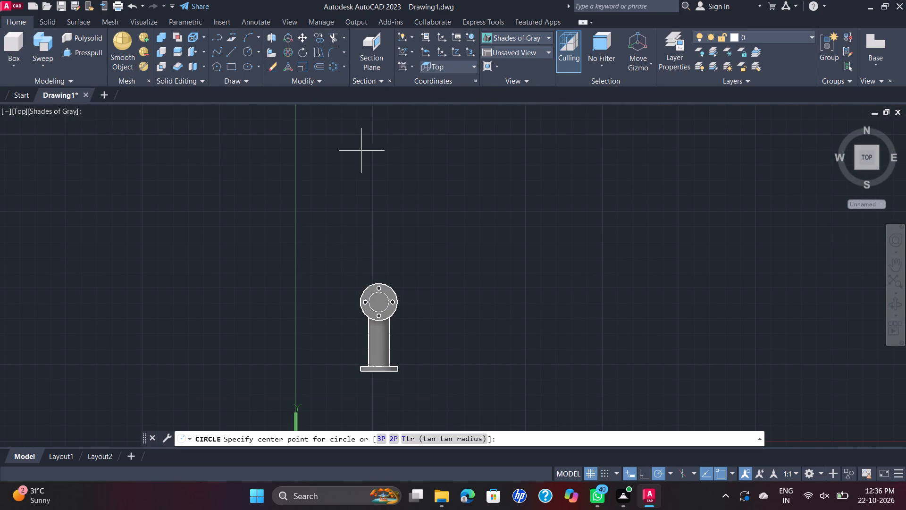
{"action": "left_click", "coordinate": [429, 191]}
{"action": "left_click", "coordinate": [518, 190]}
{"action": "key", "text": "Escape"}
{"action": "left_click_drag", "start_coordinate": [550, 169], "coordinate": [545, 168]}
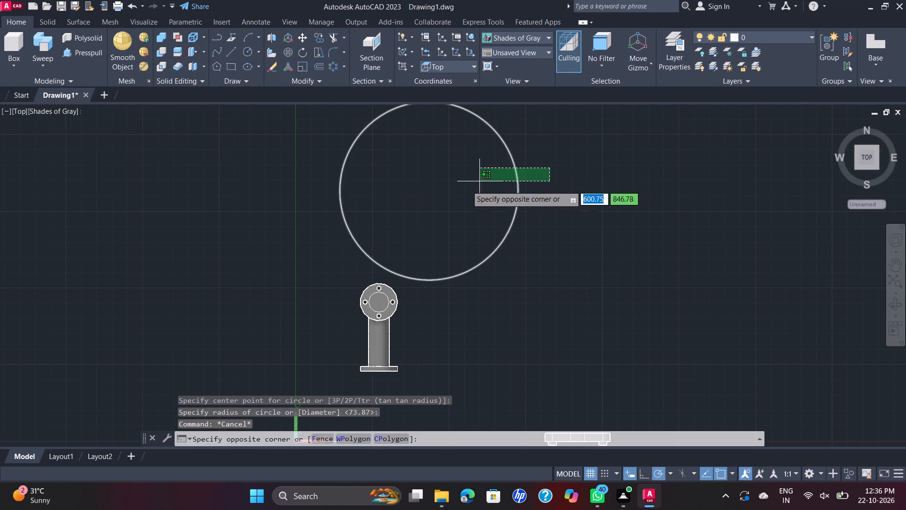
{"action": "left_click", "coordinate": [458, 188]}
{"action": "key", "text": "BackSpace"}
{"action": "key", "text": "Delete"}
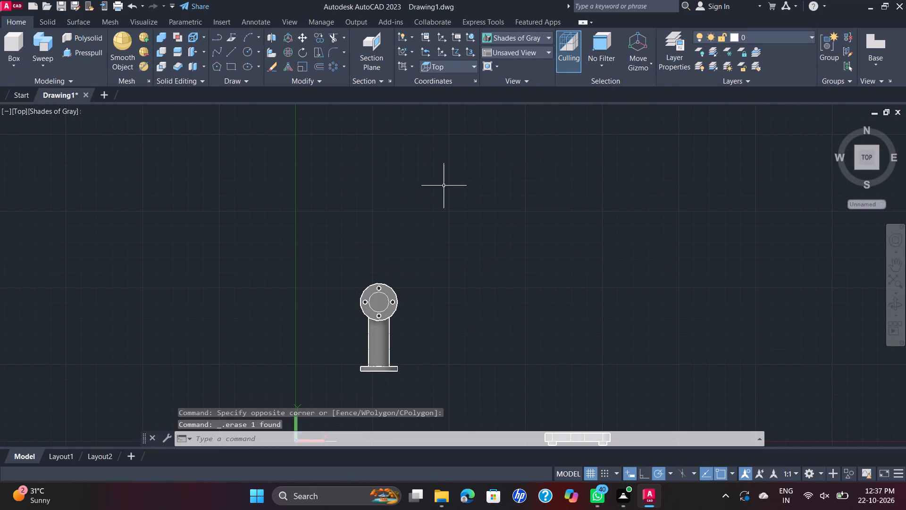
Return to the SE Isometric view and draw a circle of radius 45 in open space beyond the flange plate.
{"action": "left_click", "coordinate": [19, 115]}
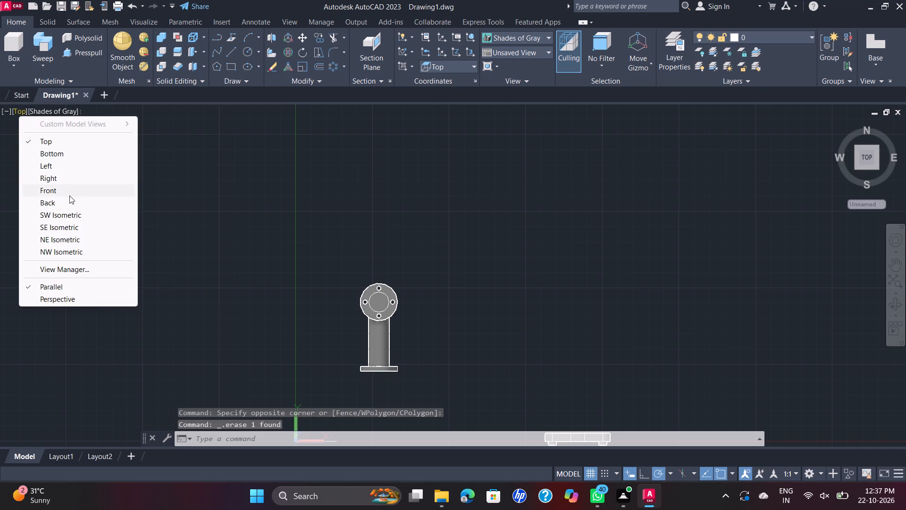
{"action": "left_click", "coordinate": [78, 222]}
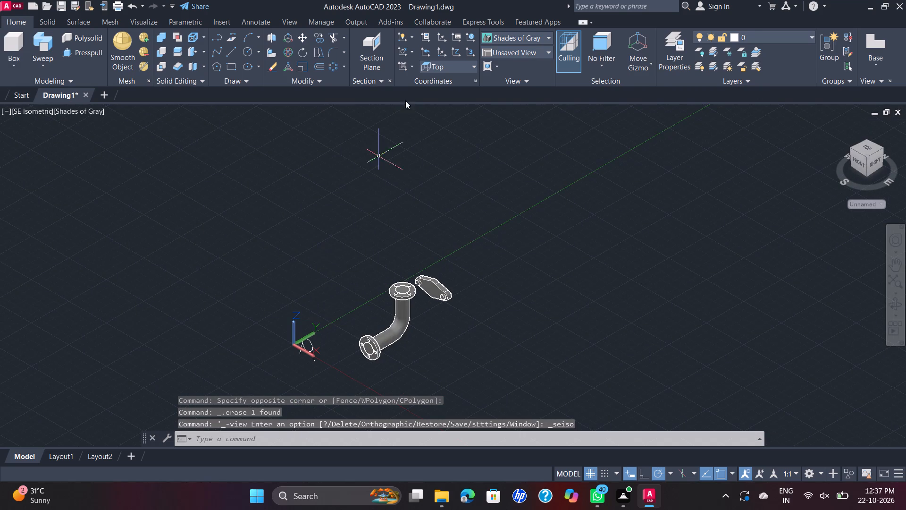
{"action": "left_click", "coordinate": [243, 50]}
{"action": "left_click", "coordinate": [531, 291]}
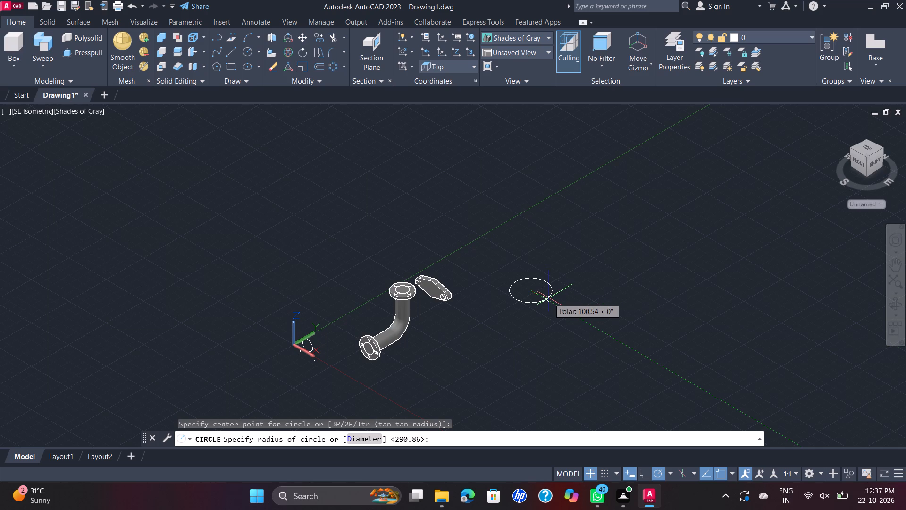
{"action": "type", "text": "45"}
{"action": "key", "text": "Return"}
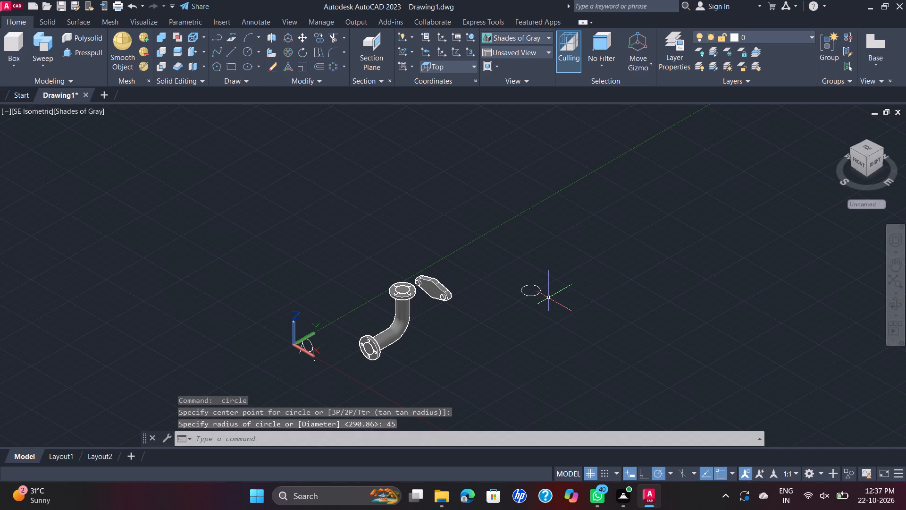
Draw a circle of radius 22.5 in open space near the radius 45 circle.
{"action": "scroll", "coordinate": [537, 301], "scroll_direction": "up", "scroll_amount": 1}
{"action": "scroll", "coordinate": [527, 256], "scroll_direction": "up", "scroll_amount": 2}
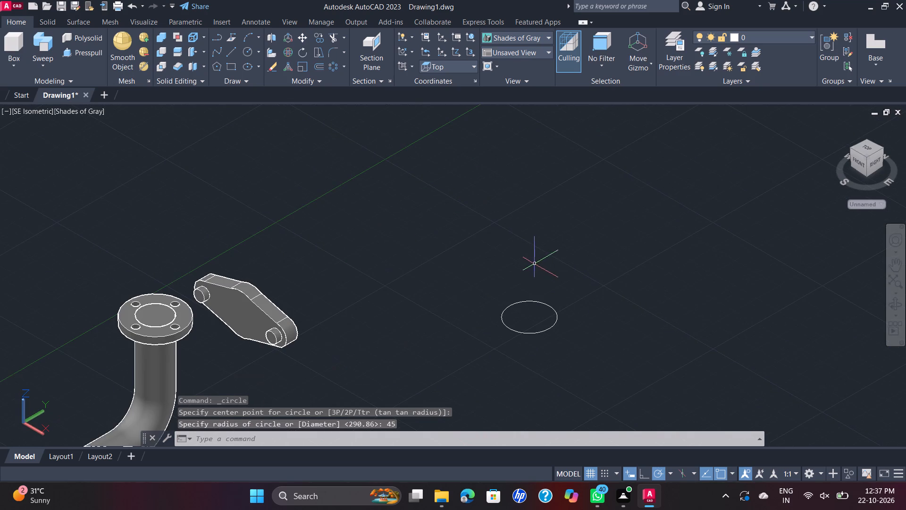
{"action": "key", "text": "space"}
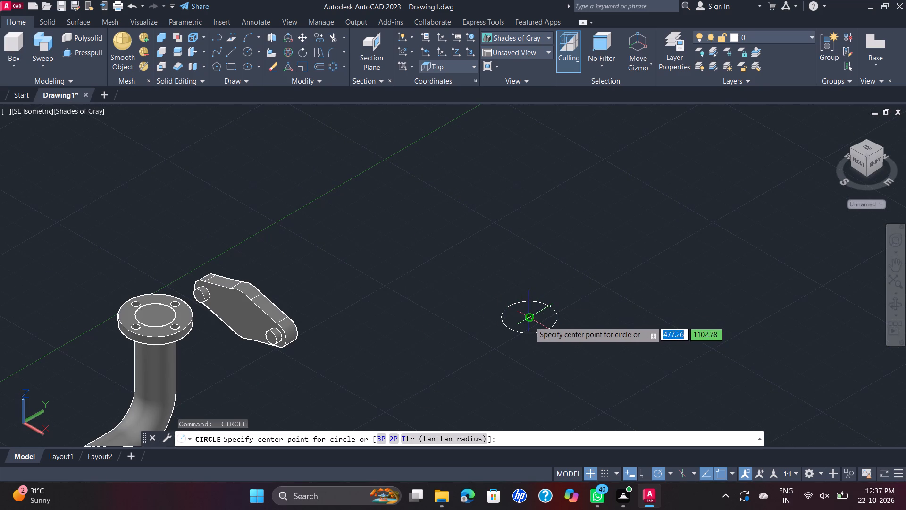
{"action": "key", "text": "Escape"}
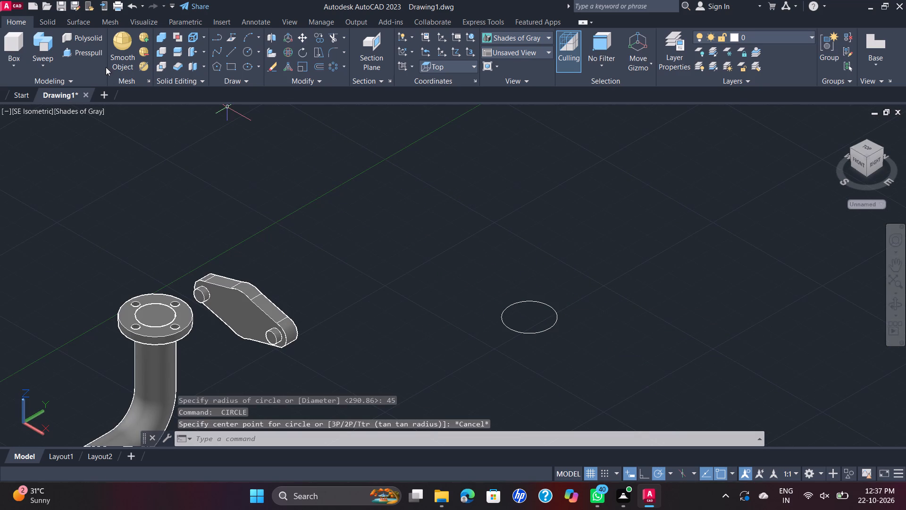
{"action": "left_click", "coordinate": [246, 54]}
{"action": "left_click_drag", "start_coordinate": [517, 238], "coordinate": [522, 236]}
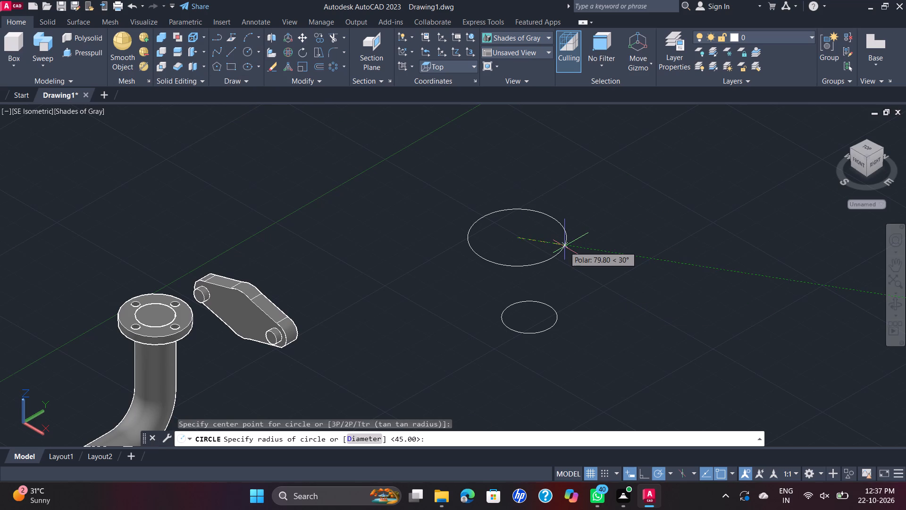
{"action": "type", "text": "22"}
{"action": "type", "text": ".5"}
{"action": "key", "text": "Return"}
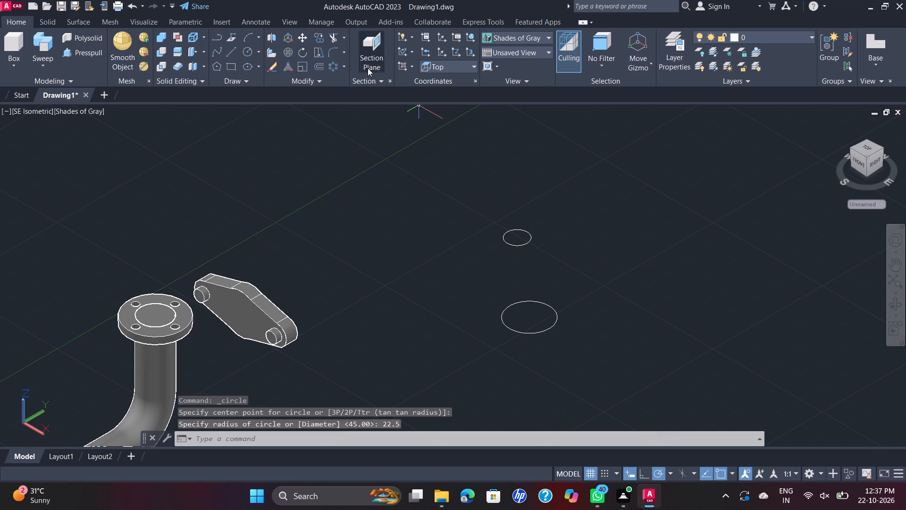
Draw a concentric circle of diameter 24 inside the radius 22.5 circle.
{"action": "key", "text": "b"}
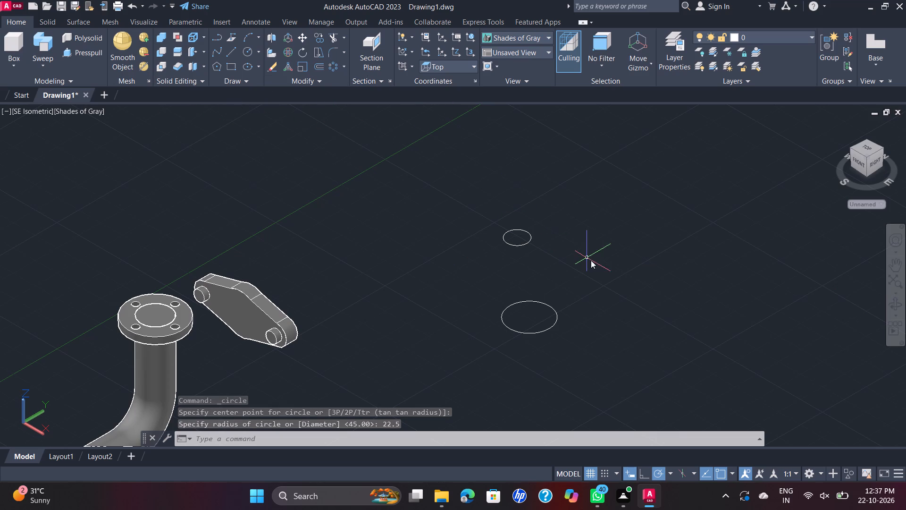
{"action": "key", "text": "BackSpace"}
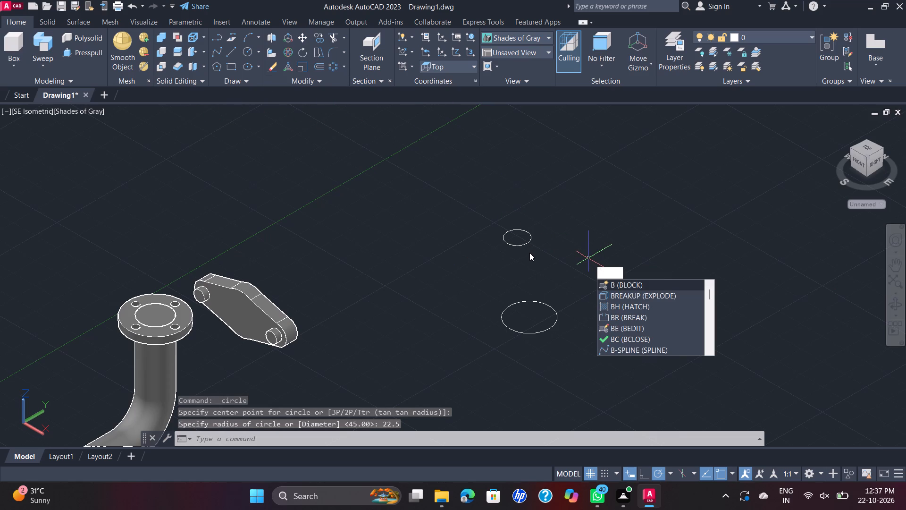
{"action": "key", "text": "space"}
{"action": "key", "text": "space"}
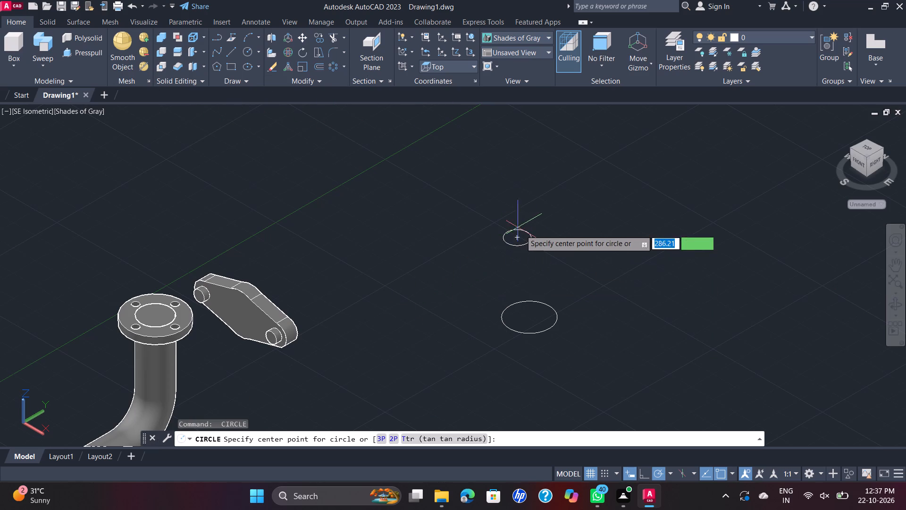
{"action": "left_click", "coordinate": [519, 238]}
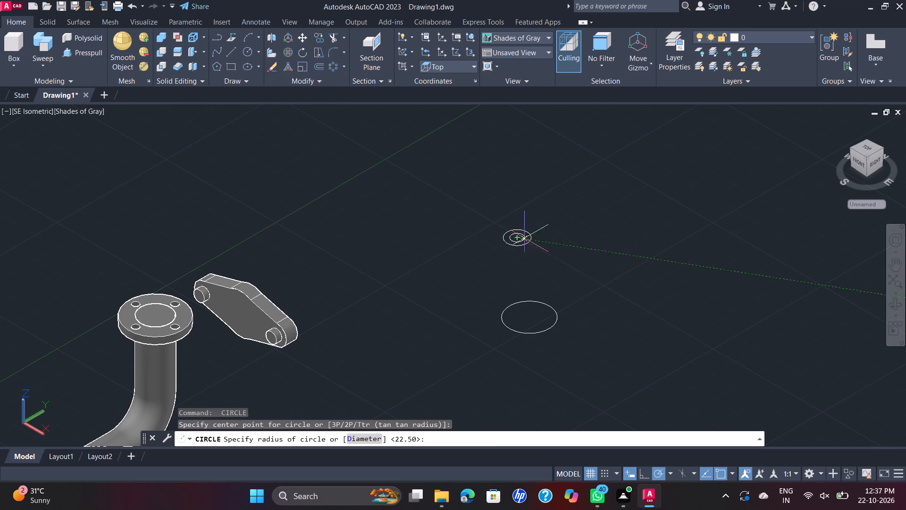
{"action": "key", "text": "d"}
{"action": "key", "text": "Return"}
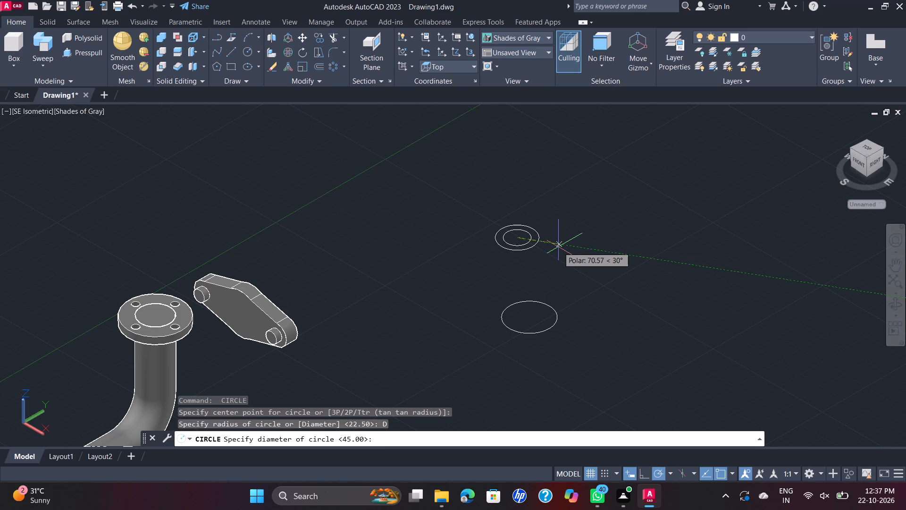
{"action": "type", "text": "24"}
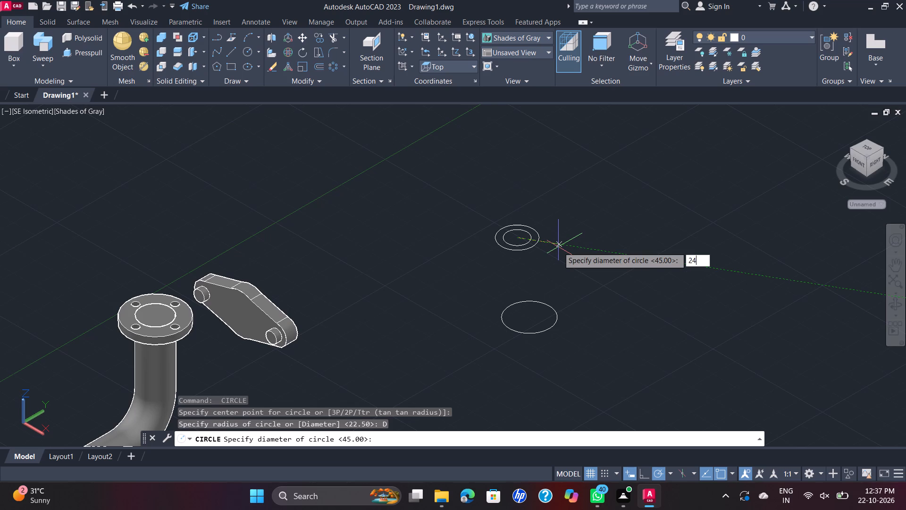
{"action": "key", "text": "Return"}
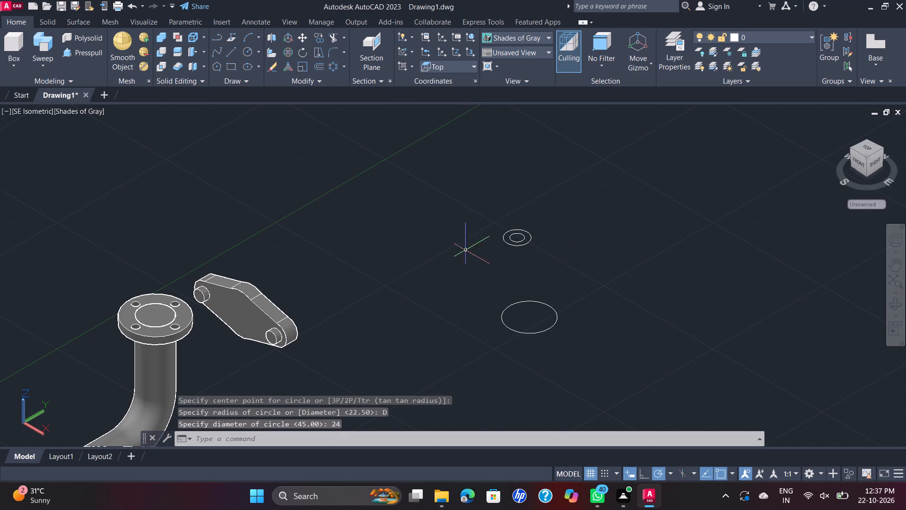
Draw a 165-long construction line along the X axis from the centre of the two concentric circles.
{"action": "left_click", "coordinate": [229, 48]}
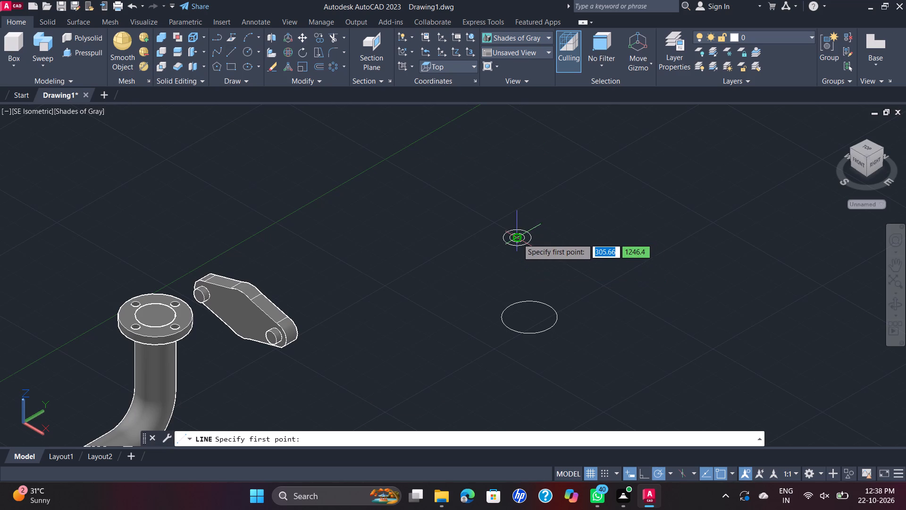
{"action": "left_click", "coordinate": [518, 238]}
{"action": "type", "text": "165"}
{"action": "key", "text": "Return"}
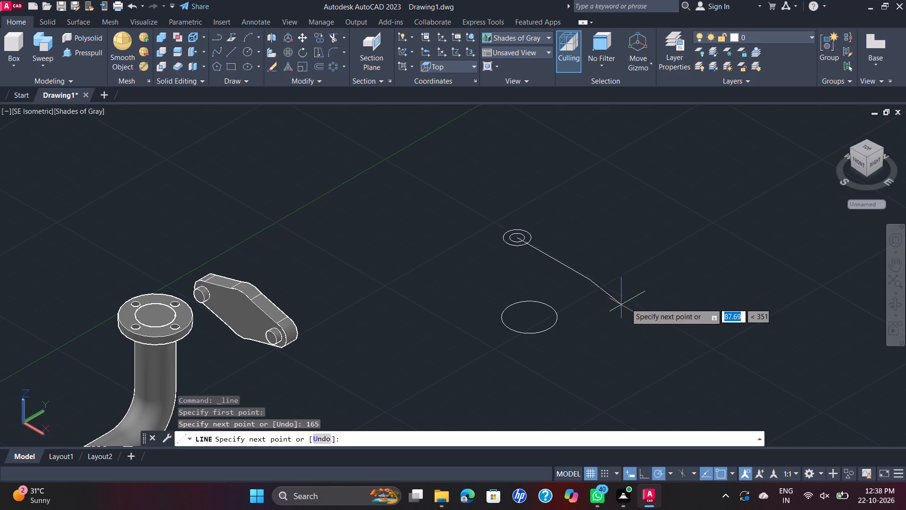
{"action": "key", "text": "Escape"}
Copy the two concentric circles from their centre to the far end of the 165-long line.
{"action": "left_click", "coordinate": [546, 227]}
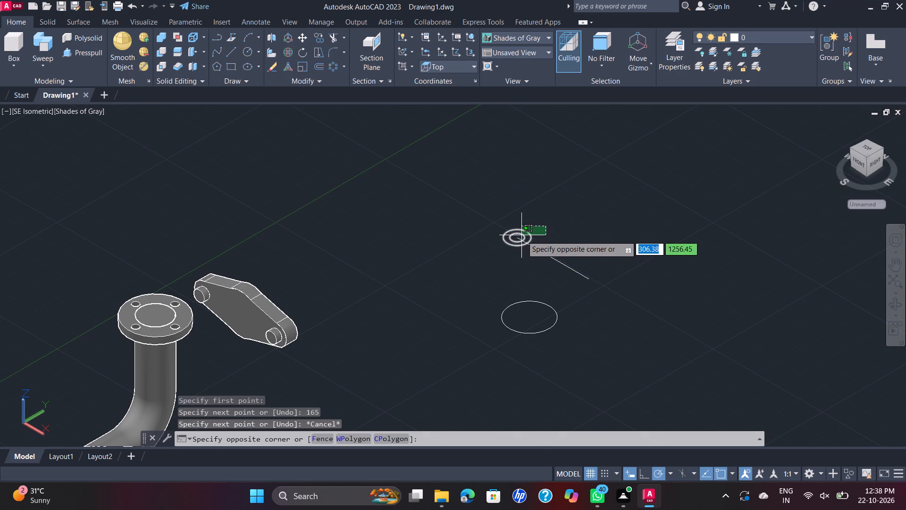
{"action": "left_click", "coordinate": [522, 236]}
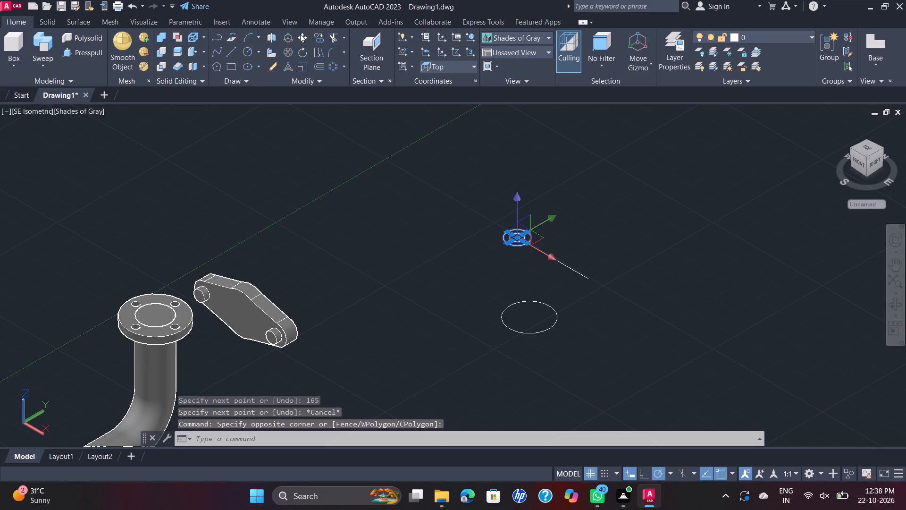
{"action": "left_click", "coordinate": [322, 37]}
{"action": "scroll", "coordinate": [527, 258], "scroll_direction": "up", "scroll_amount": 3}
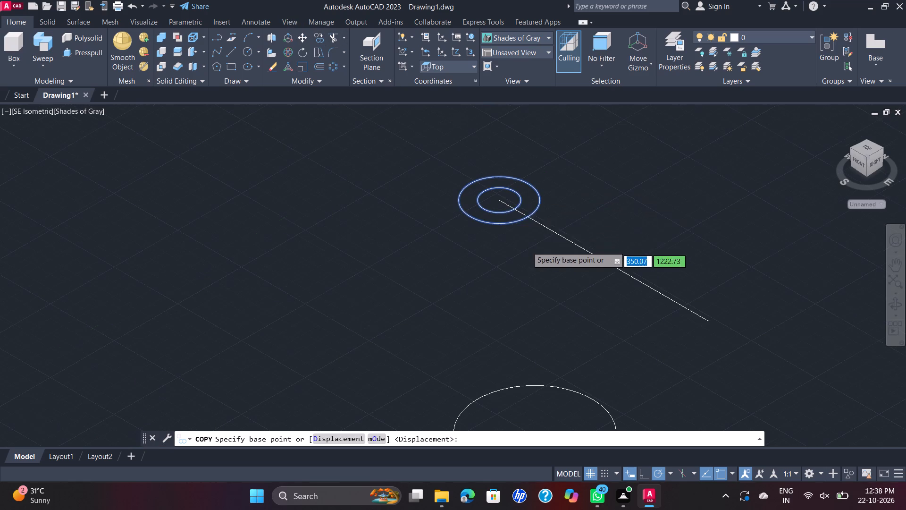
{"action": "left_click", "coordinate": [501, 202]}
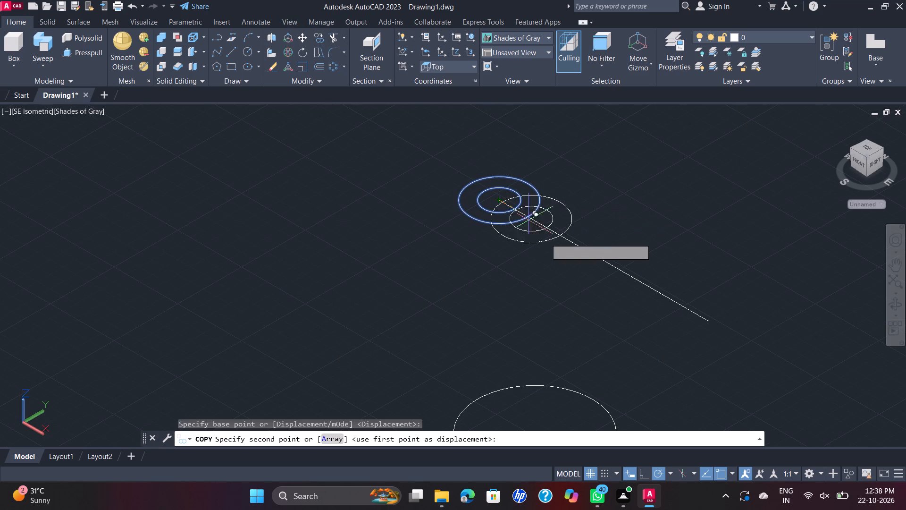
{"action": "left_click", "coordinate": [712, 320]}
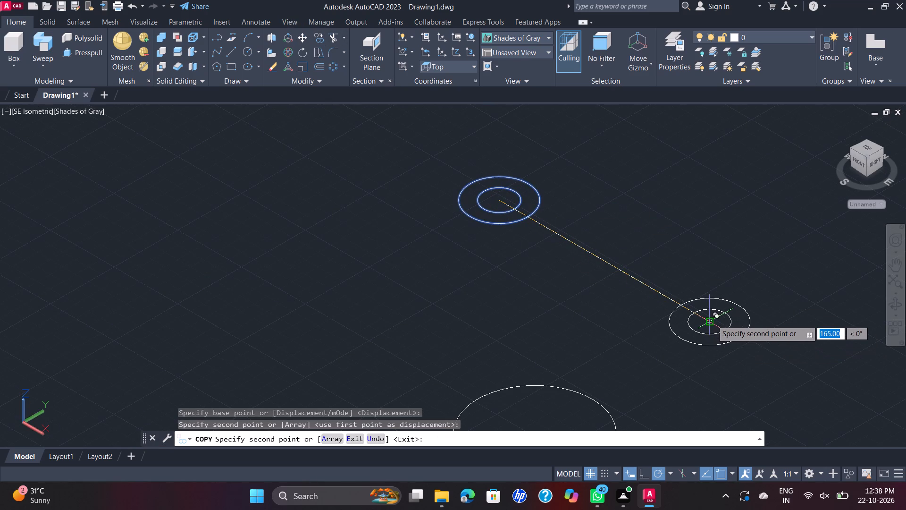
{"action": "key", "text": "Escape"}
{"action": "key", "text": "Escape"}
Copy the radius 45 circle from its centre to the midpoint of the 165-long line.
{"action": "scroll", "coordinate": [667, 410], "scroll_direction": "down", "scroll_amount": 2}
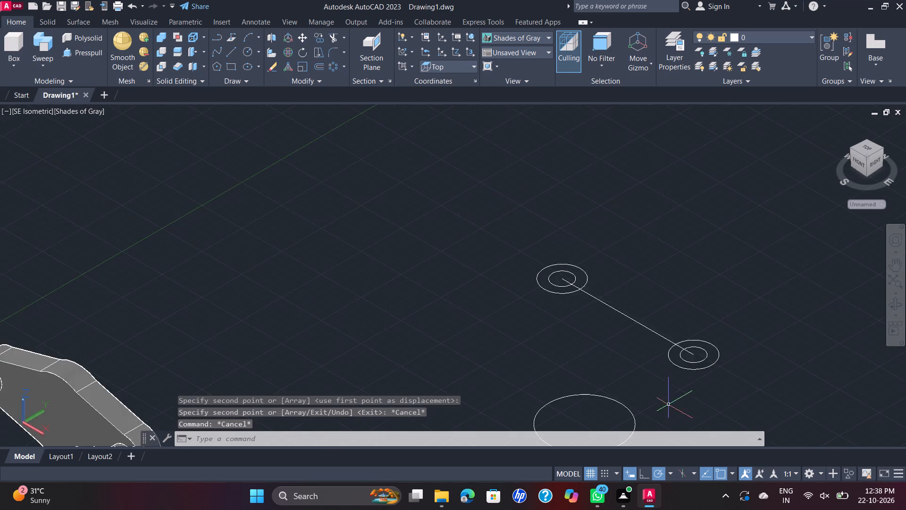
{"action": "left_click_drag", "start_coordinate": [680, 399], "coordinate": [676, 399]}
{"action": "left_click", "coordinate": [618, 409]}
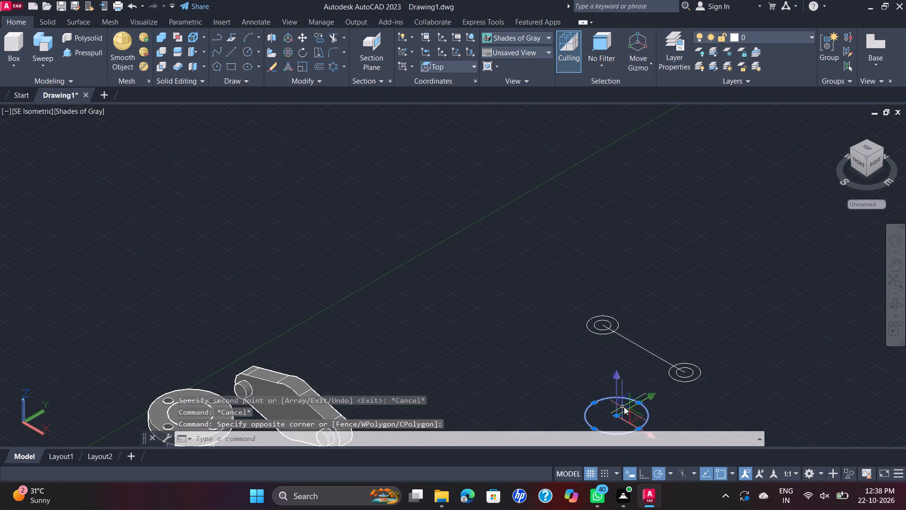
{"action": "key", "text": "space"}
{"action": "left_click", "coordinate": [615, 416]}
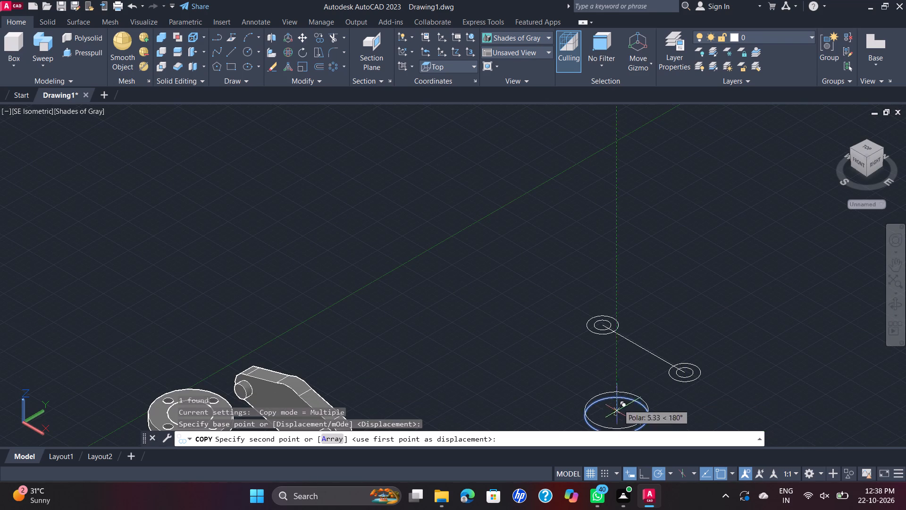
{"action": "scroll", "coordinate": [641, 349], "scroll_direction": "up", "scroll_amount": 3}
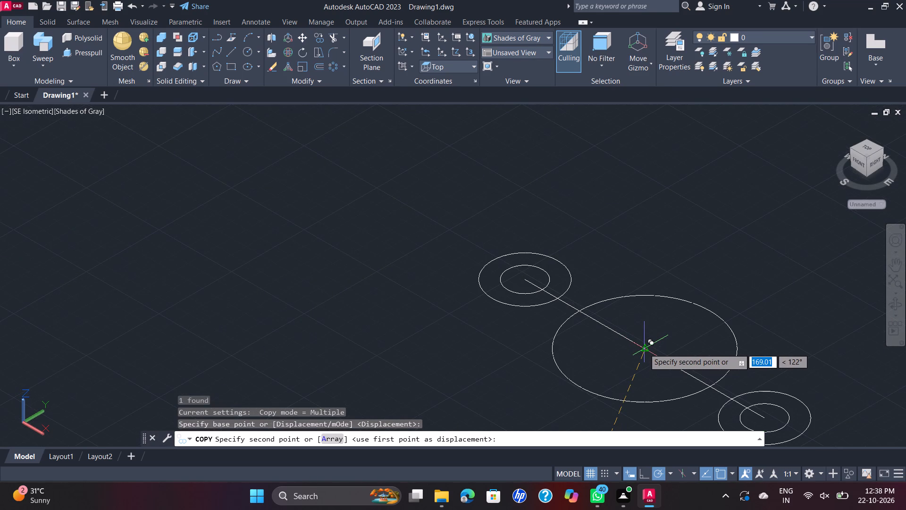
{"action": "left_click", "coordinate": [646, 350]}
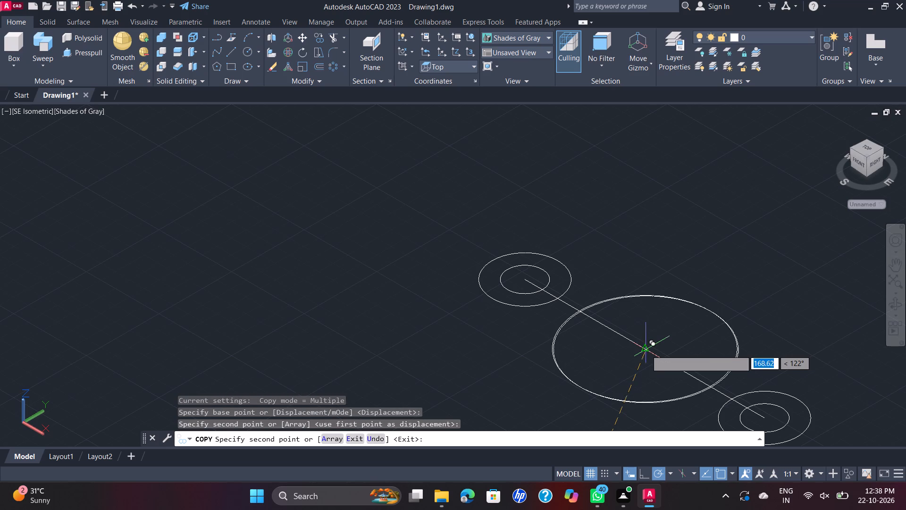
{"action": "key", "text": "Escape"}
Erase the original radius 45 circle that lies away from the line.
{"action": "scroll", "coordinate": [714, 313], "scroll_direction": "down", "scroll_amount": 2}
{"action": "middle_click_drag", "start_coordinate": [719, 314], "coordinate": [681, 276]}
{"action": "scroll", "coordinate": [685, 274], "scroll_direction": "up", "scroll_amount": 2}
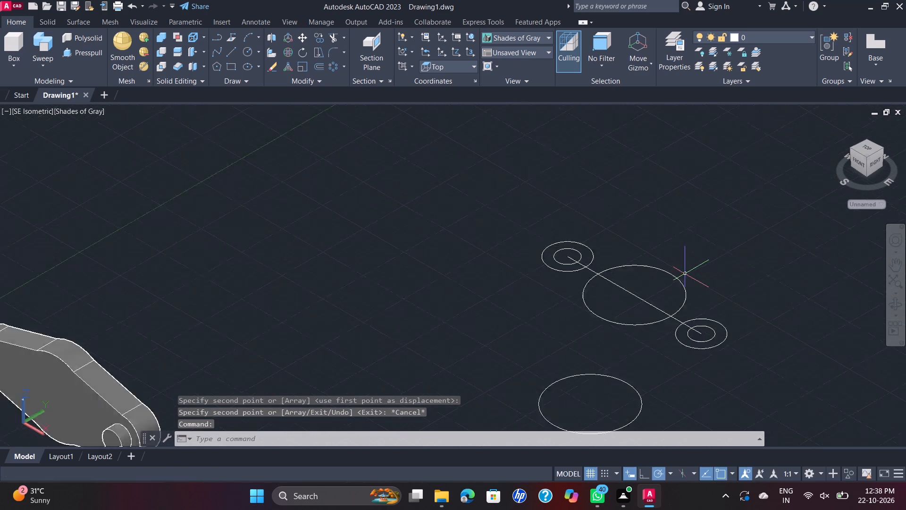
{"action": "scroll", "coordinate": [663, 369], "scroll_direction": "down", "scroll_amount": 2}
{"action": "middle_click_drag", "start_coordinate": [664, 344], "coordinate": [654, 269]}
{"action": "left_click_drag", "start_coordinate": [665, 349], "coordinate": [648, 340]}
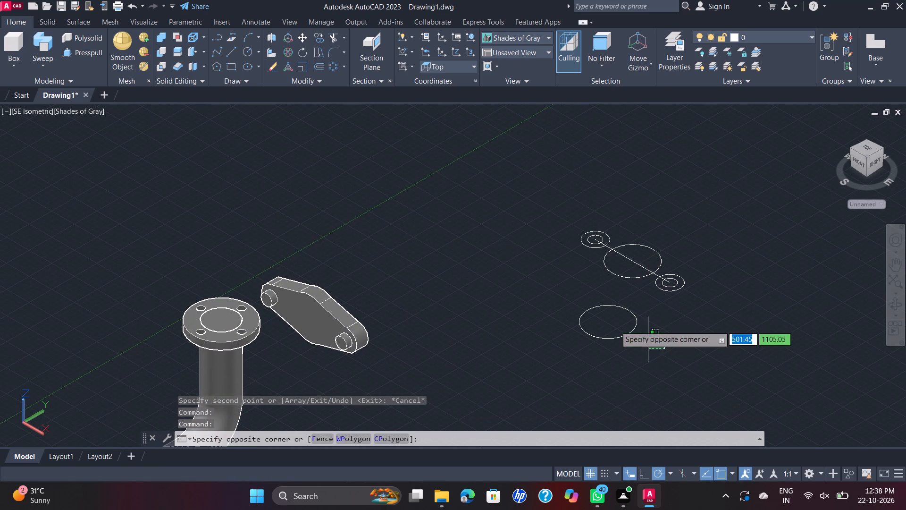
{"action": "left_click", "coordinate": [590, 315]}
{"action": "key", "text": "Delete"}
Erase the construction line joining the centres of the circles.
{"action": "scroll", "coordinate": [631, 272], "scroll_direction": "up", "scroll_amount": 3}
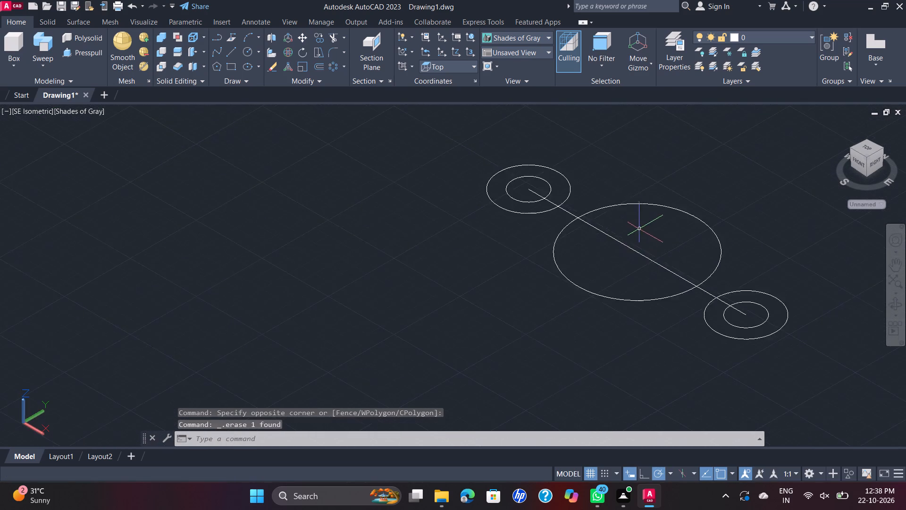
{"action": "scroll", "coordinate": [642, 228], "scroll_direction": "up", "scroll_amount": 1}
{"action": "left_click", "coordinate": [632, 262]}
{"action": "key", "text": "Delete"}
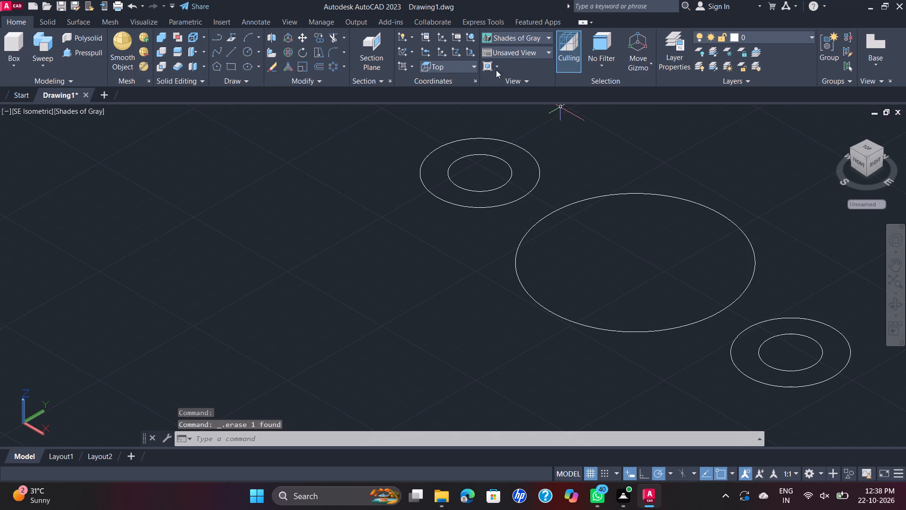
Draw two connected lines joining the +Y side quadrants of the first outer circle, the large middle circle and the copied outer circle.
{"action": "left_click", "coordinate": [234, 50]}
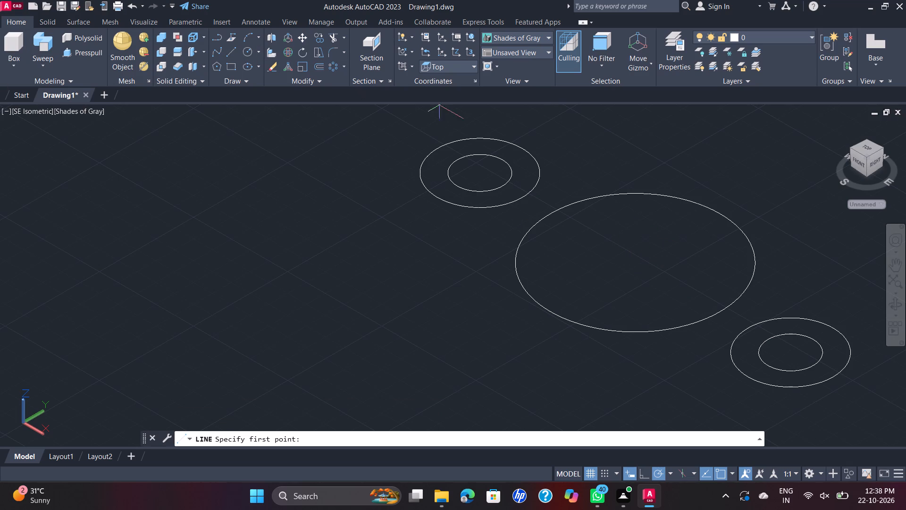
{"action": "left_click", "coordinate": [523, 150]}
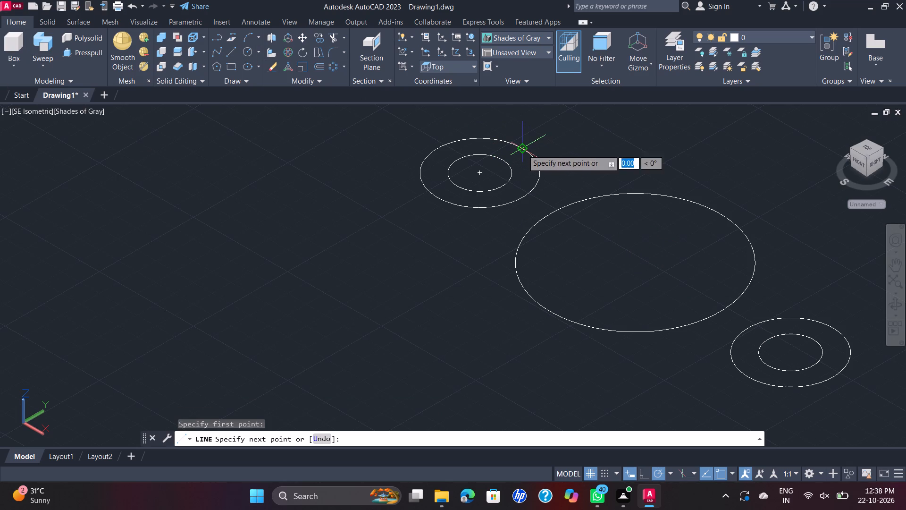
{"action": "left_click", "coordinate": [719, 215]}
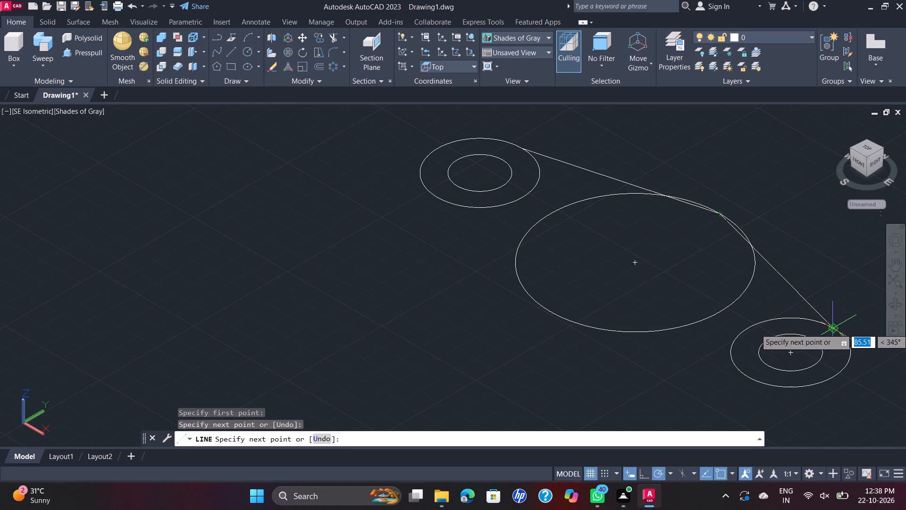
{"action": "left_click", "coordinate": [834, 329]}
{"action": "key", "text": "Escape"}
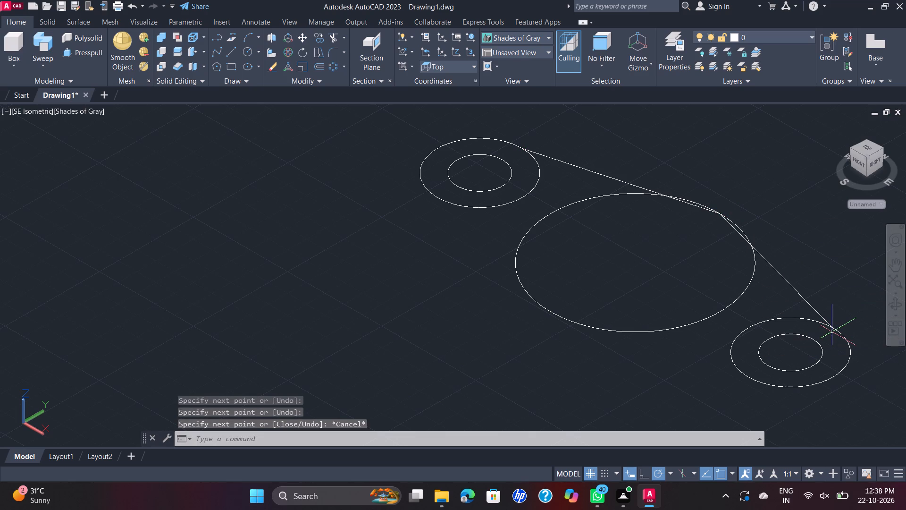
Start another line for the opposite side of the profile, at the copied outer circle.
{"action": "key", "text": "space"}
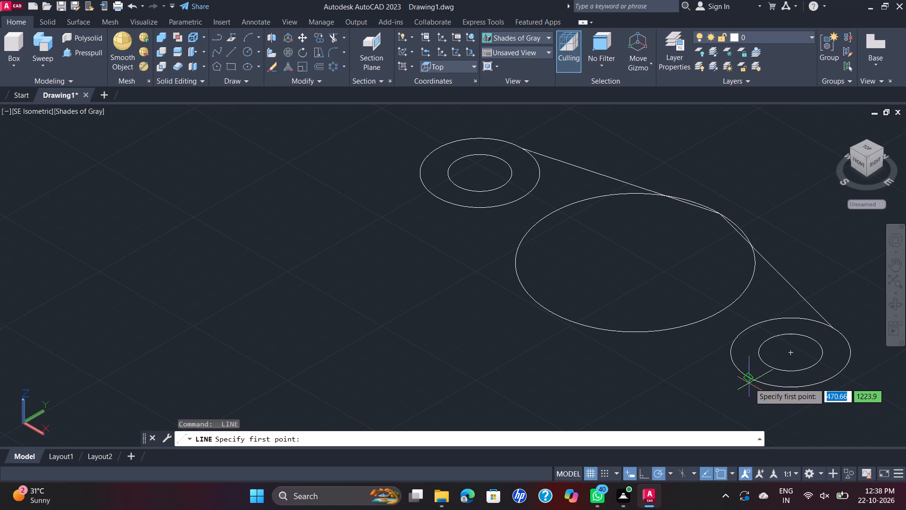
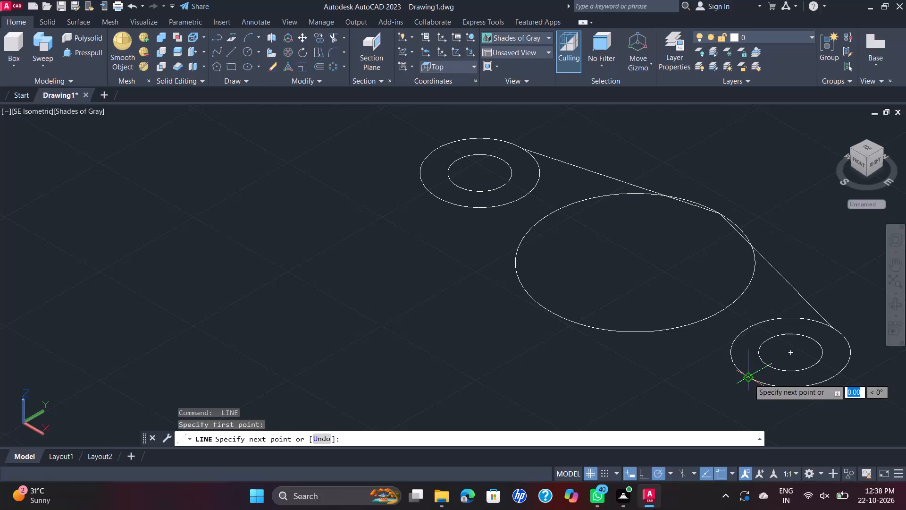
Continue the line from the copied outer circle through the -Y side quadrants of the large middle circle and first outer circle.
{"action": "left_click", "coordinate": [549, 311]}
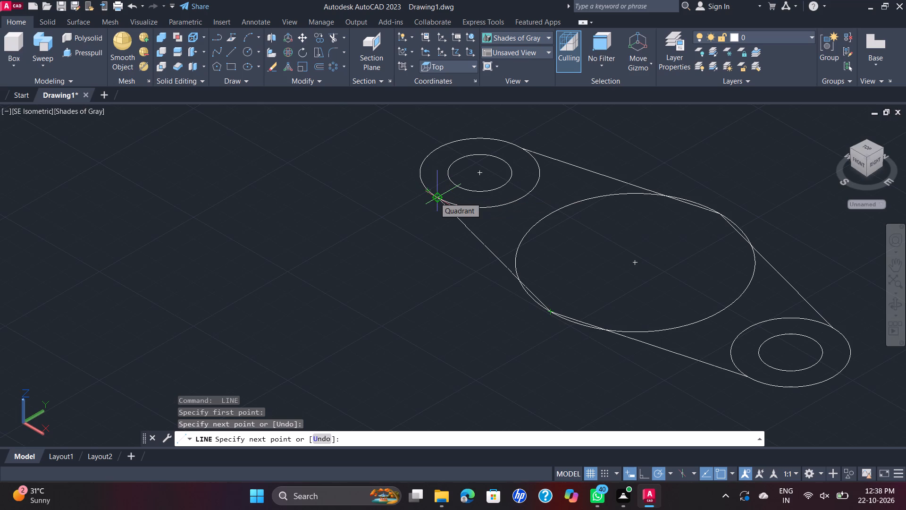
{"action": "left_click", "coordinate": [435, 197]}
{"action": "key", "text": "Escape"}
Trim away the four line portions that cross inside the large middle circle.
{"action": "scroll", "coordinate": [529, 255], "scroll_direction": "down", "scroll_amount": 1}
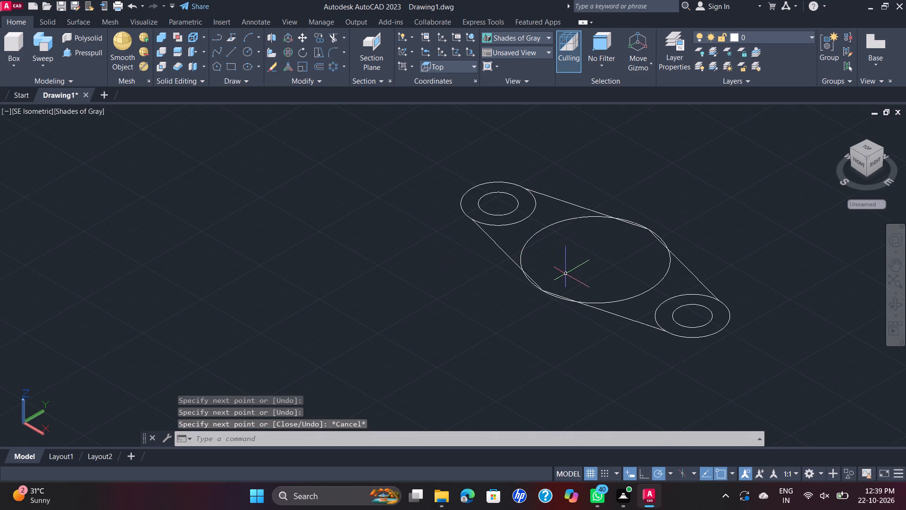
{"action": "middle_click_drag", "start_coordinate": [566, 273], "coordinate": [520, 252]}
{"action": "scroll", "coordinate": [566, 273], "scroll_direction": "up", "scroll_amount": 1}
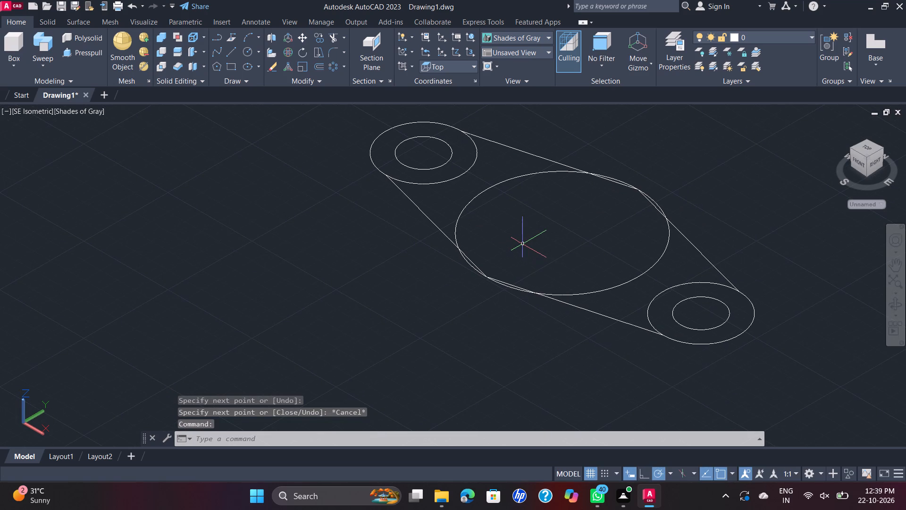
{"action": "type", "text": "TR"}
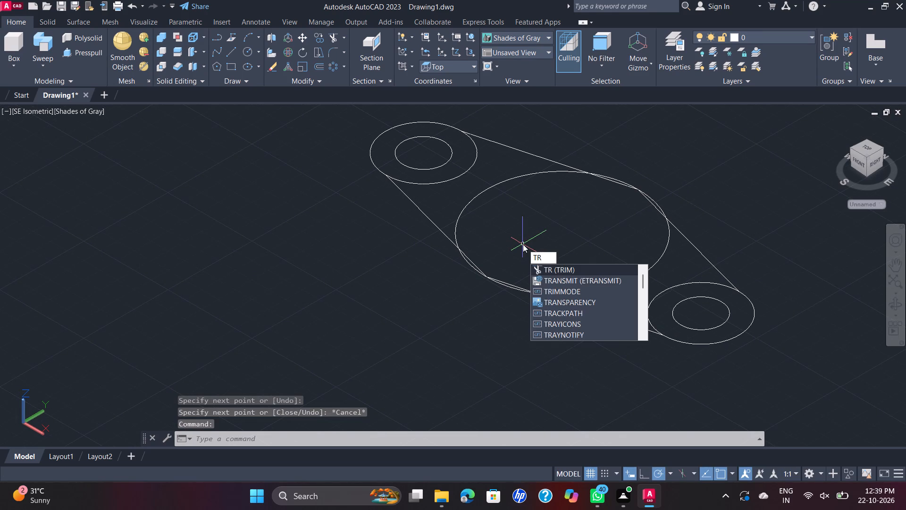
{"action": "key", "text": "Return"}
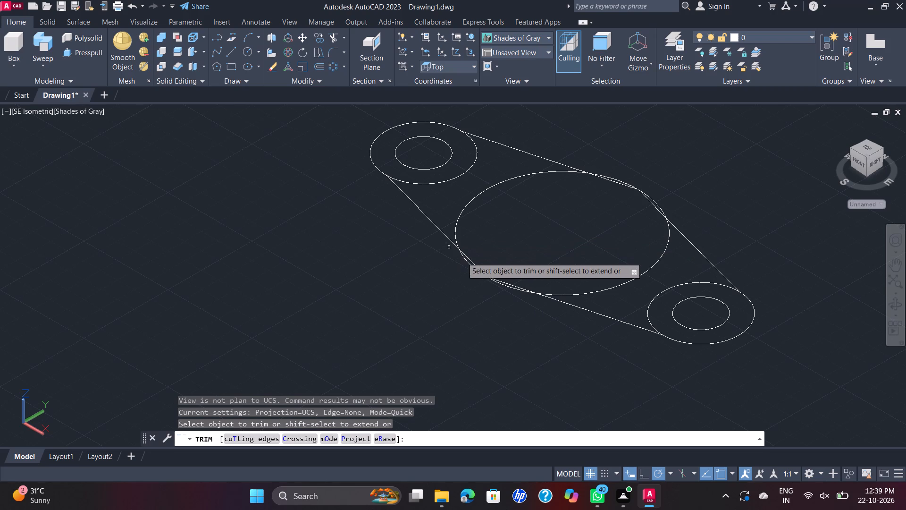
{"action": "scroll", "coordinate": [465, 260], "scroll_direction": "up", "scroll_amount": 2}
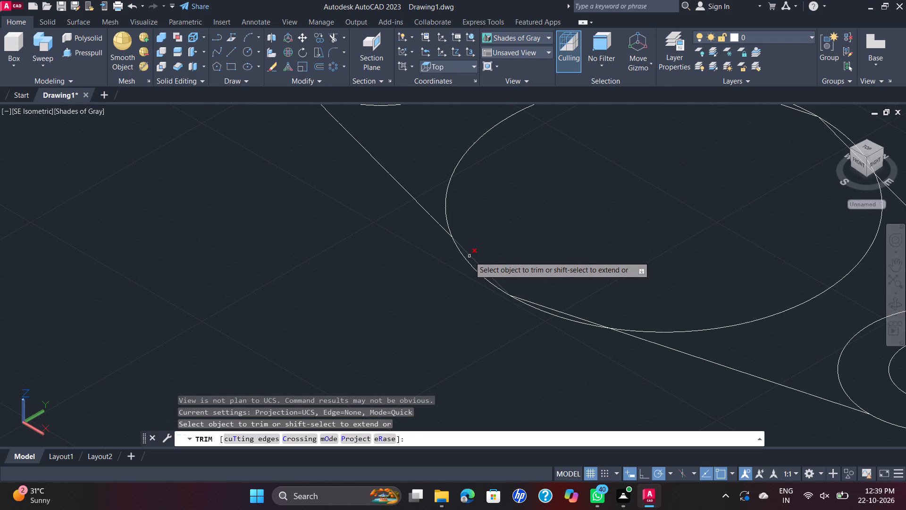
{"action": "left_click", "coordinate": [470, 256]}
{"action": "left_click", "coordinate": [556, 310]}
{"action": "scroll", "coordinate": [581, 300], "scroll_direction": "down", "scroll_amount": 2}
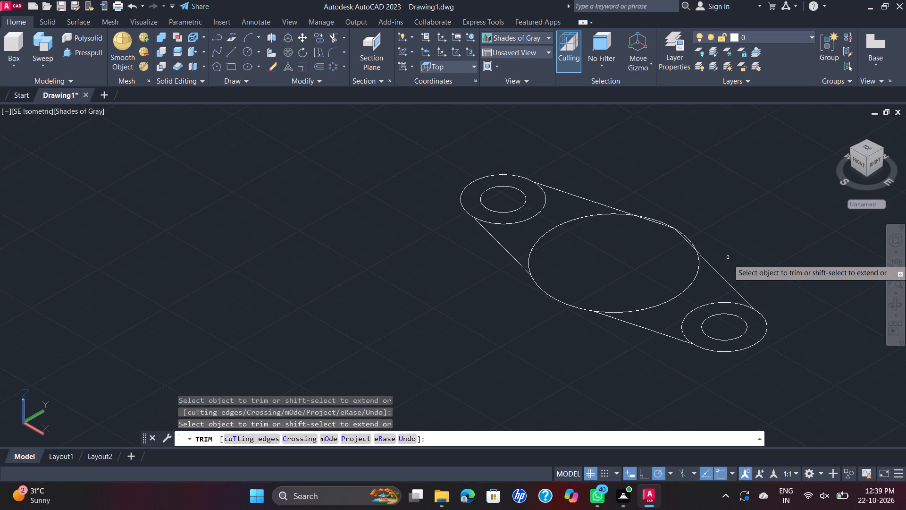
{"action": "scroll", "coordinate": [688, 233], "scroll_direction": "up", "scroll_amount": 2}
{"action": "left_click", "coordinate": [680, 249]}
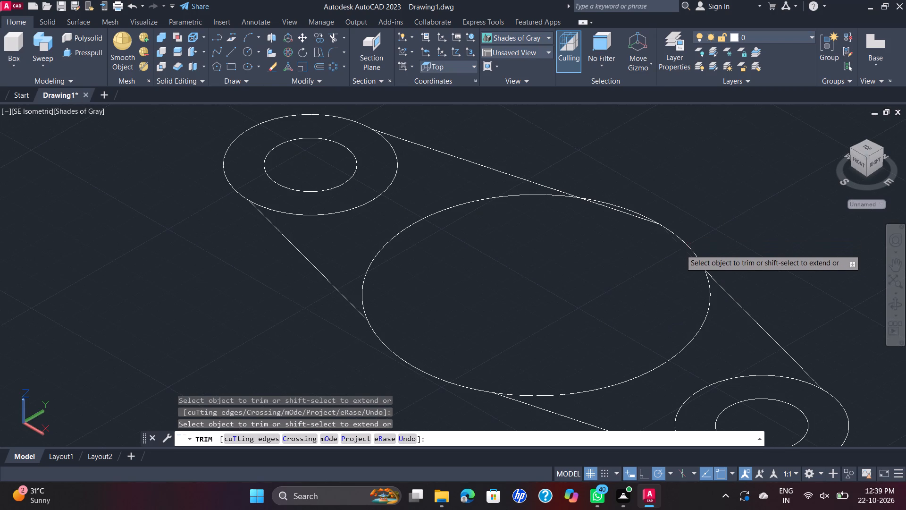
{"action": "left_click", "coordinate": [645, 221]}
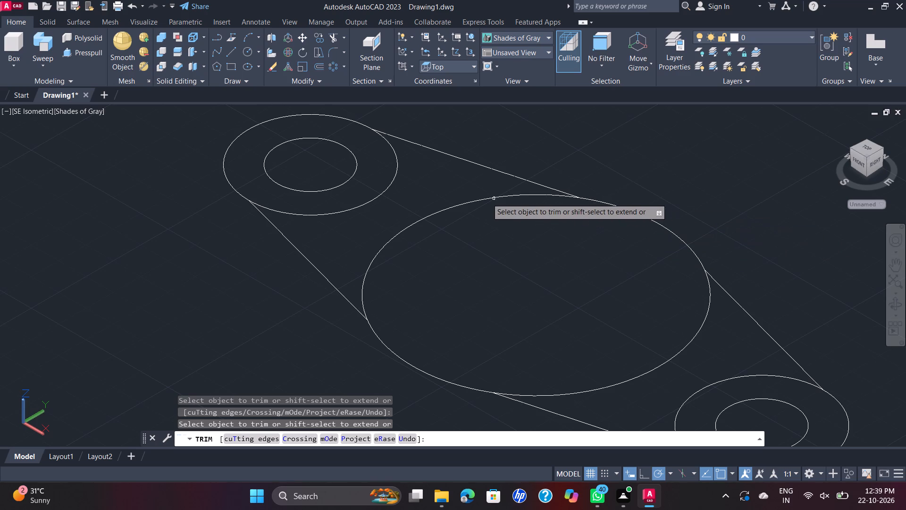
Trim the arcs of the large middle circle and both outer circles that lie inside the profile, leaving one closed outline.
{"action": "left_click", "coordinate": [477, 202]}
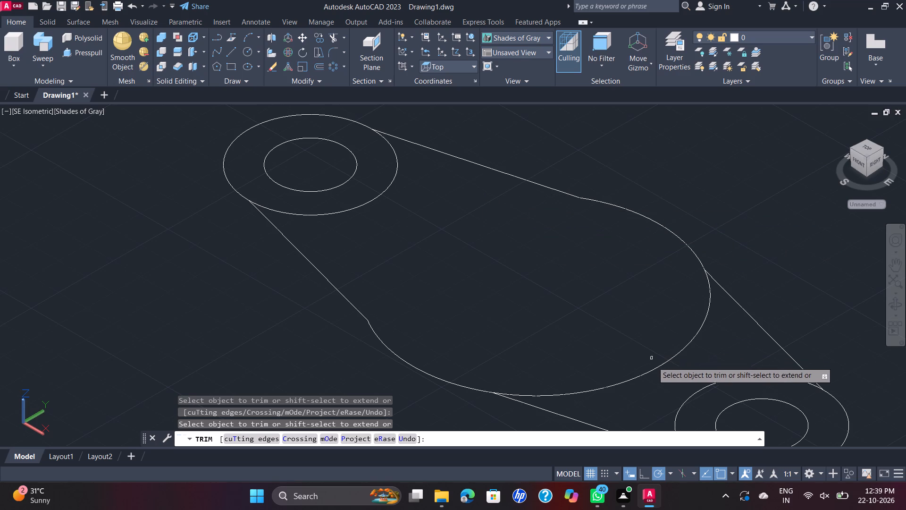
{"action": "left_click", "coordinate": [654, 369]}
{"action": "scroll", "coordinate": [649, 357], "scroll_direction": "down", "scroll_amount": 2}
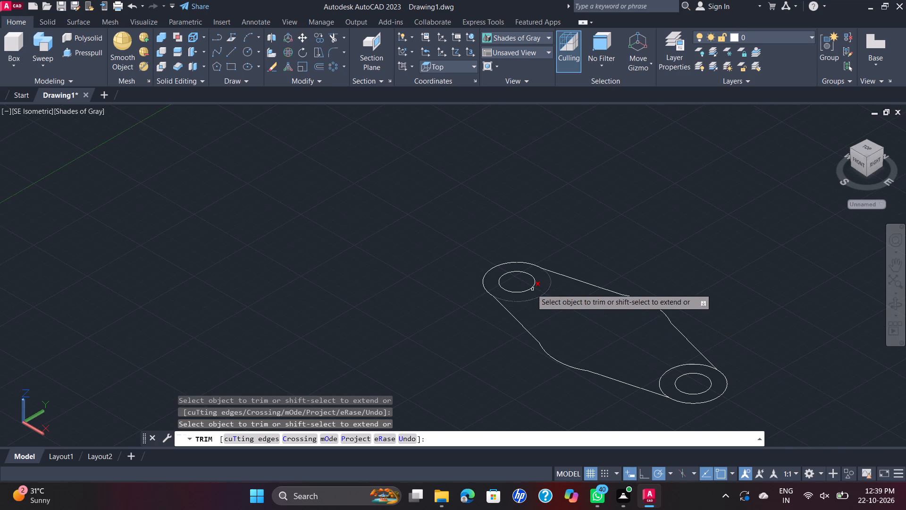
{"action": "left_click", "coordinate": [537, 297]}
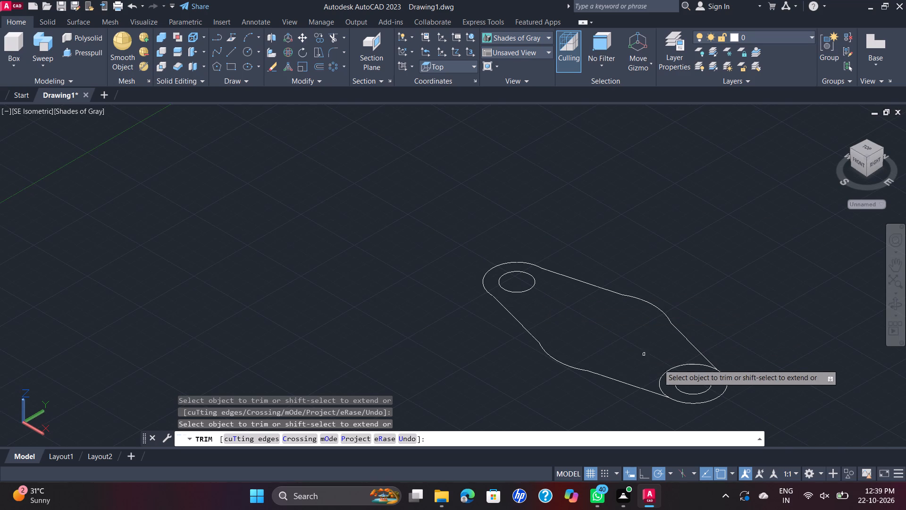
{"action": "left_click", "coordinate": [674, 371]}
{"action": "scroll", "coordinate": [731, 332], "scroll_direction": "up", "scroll_amount": 1}
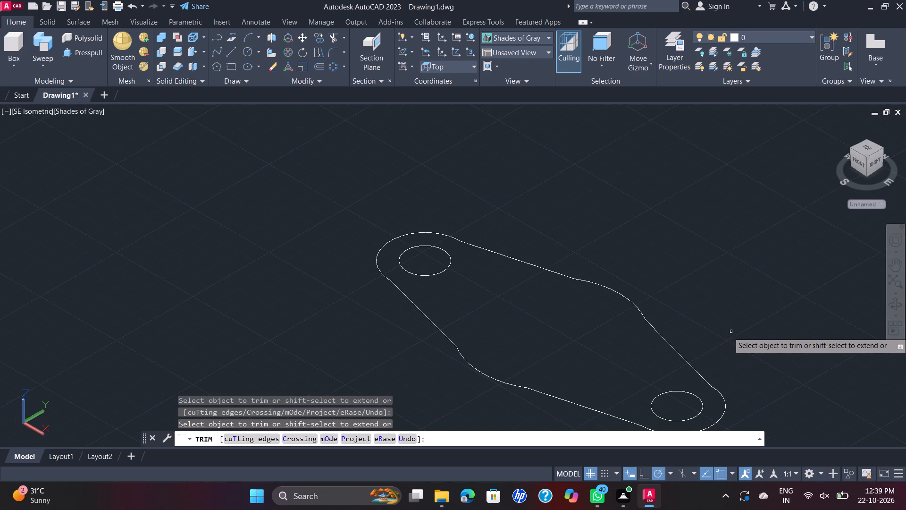
{"action": "key", "text": "Escape"}
Select the whole flange profile and join its lines and arcs into one outline.
{"action": "scroll", "coordinate": [731, 332], "scroll_direction": "down", "scroll_amount": 2}
{"action": "middle_click_drag", "start_coordinate": [726, 331], "coordinate": [712, 262]}
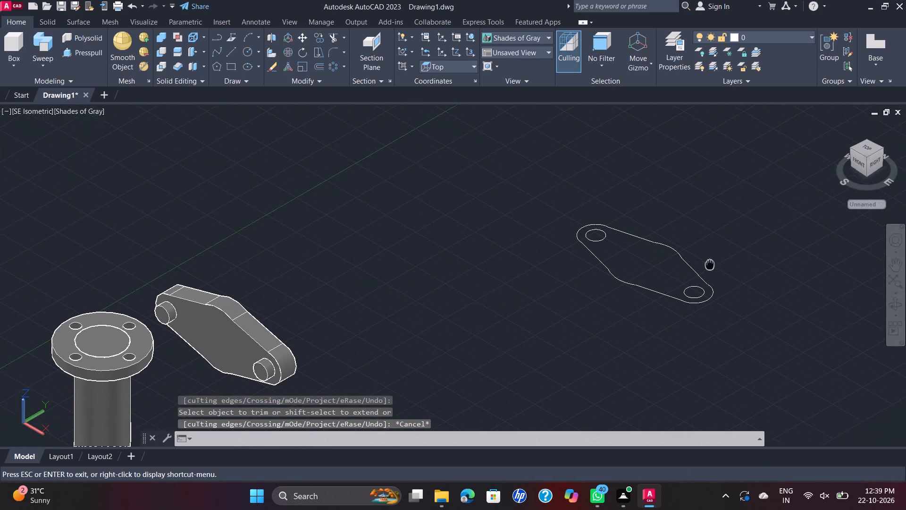
{"action": "middle_click_drag", "start_coordinate": [712, 262], "coordinate": [712, 262]}
{"action": "left_click", "coordinate": [81, 55]}
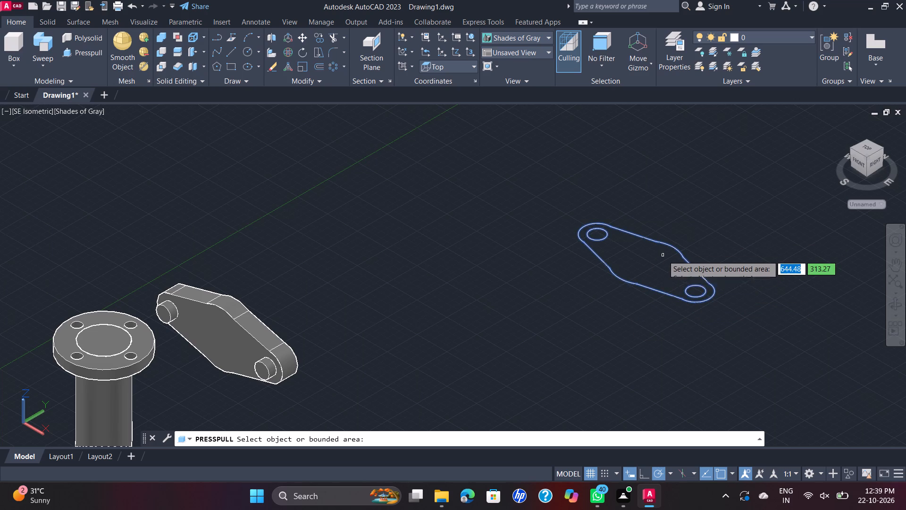
{"action": "key", "text": "Escape"}
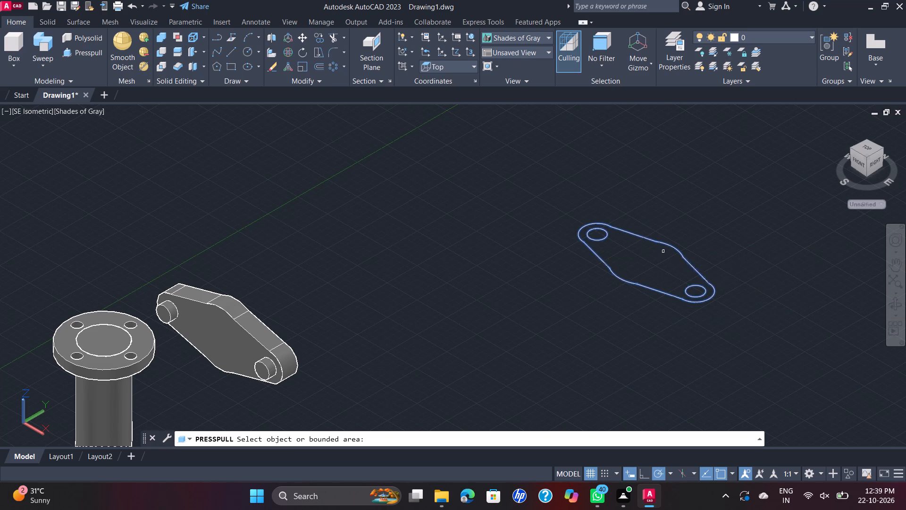
{"action": "left_click_drag", "start_coordinate": [738, 219], "coordinate": [708, 229]}
{"action": "left_click", "coordinate": [542, 349]}
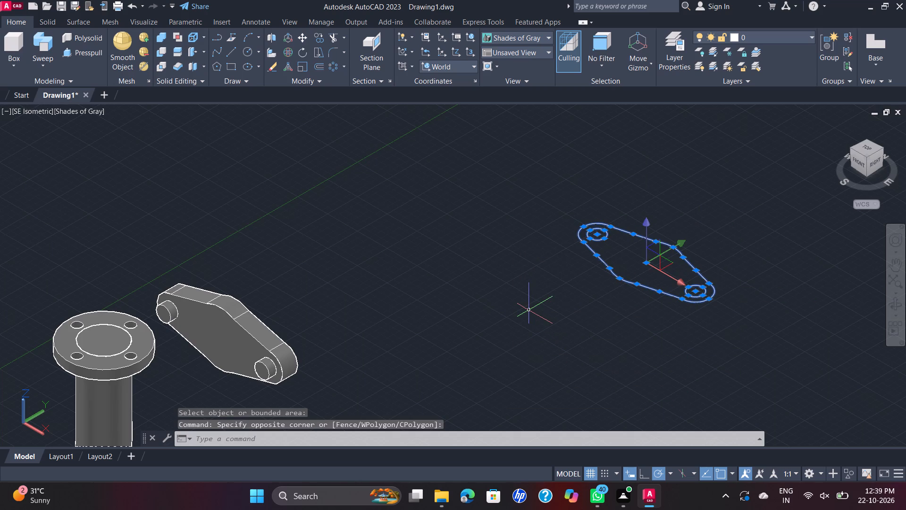
{"action": "key", "text": "j"}
{"action": "key", "text": "Return"}
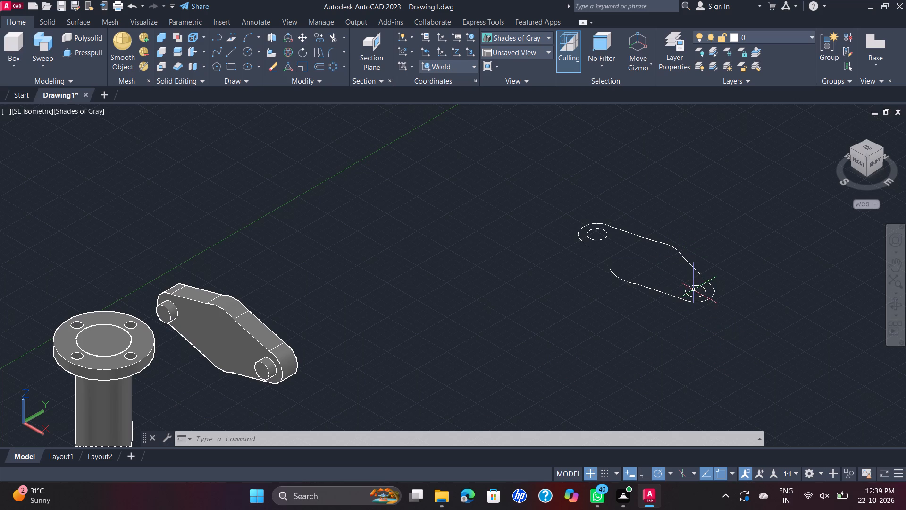
Presspull the closed flange outline to a height of 25.
{"action": "left_click", "coordinate": [95, 52]}
{"action": "left_click", "coordinate": [622, 279]}
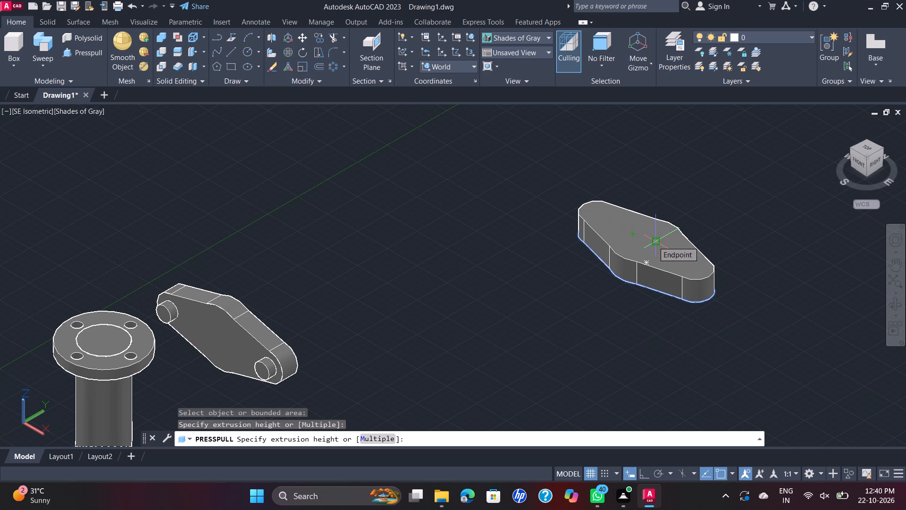
{"action": "type", "text": "25"}
{"action": "key", "text": "Return"}
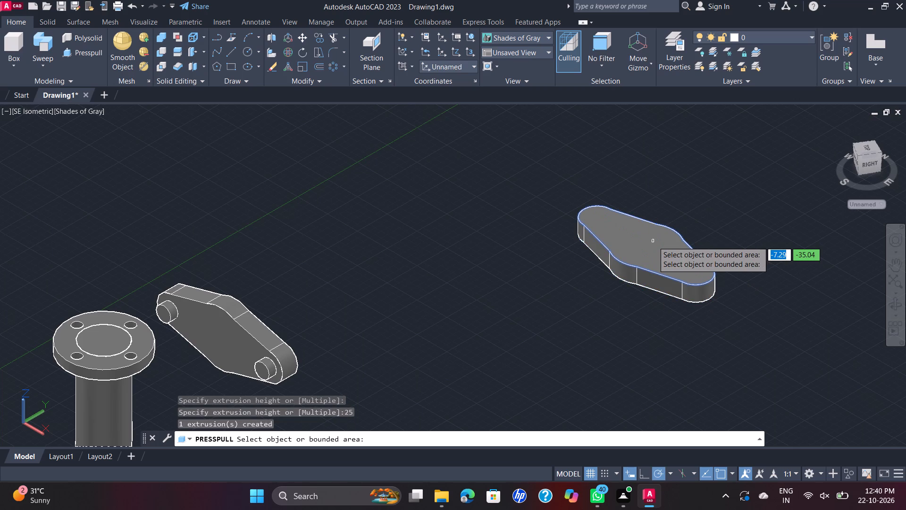
{"action": "key", "text": "Escape"}
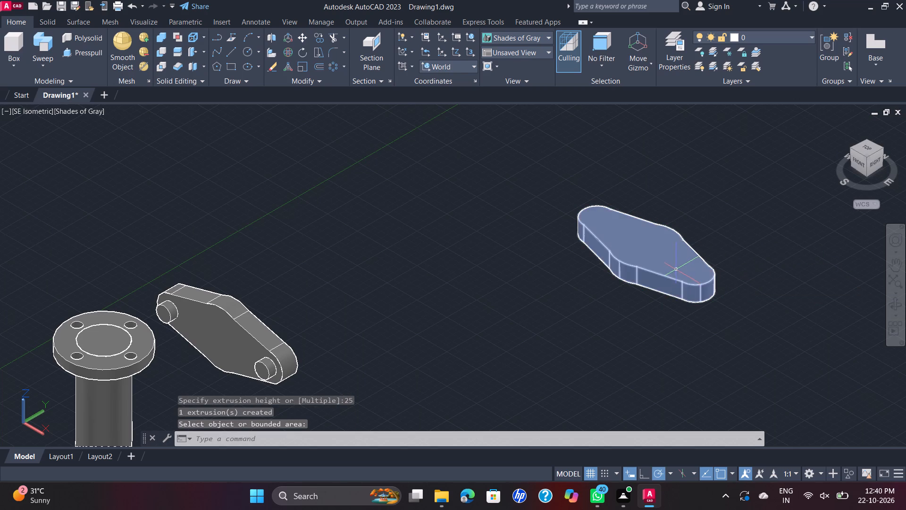
Presspull the two small circles on the plate's underside up through its full thickness to cut the bolt holes.
{"action": "scroll", "coordinate": [676, 270], "scroll_direction": "up", "scroll_amount": 1}
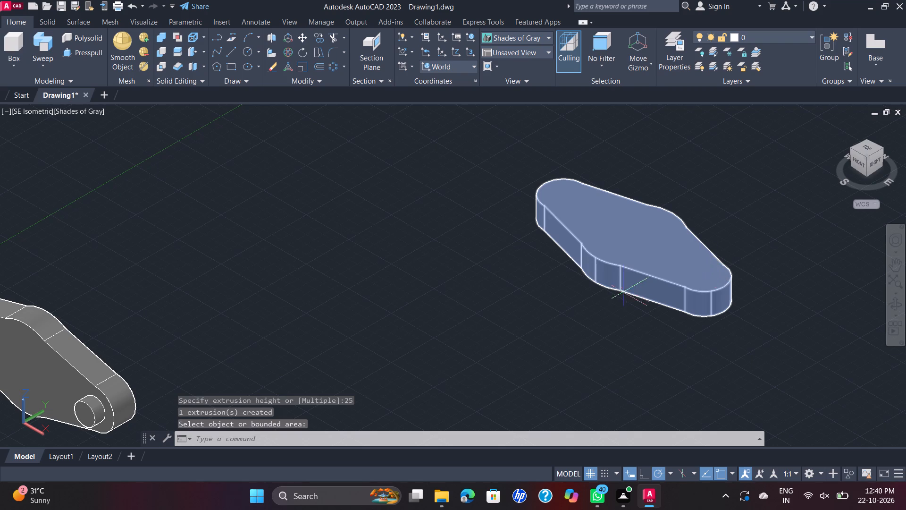
{"action": "middle_click_drag", "start_coordinate": [674, 247], "coordinate": [668, 267]}
{"action": "scroll", "coordinate": [668, 267], "scroll_direction": "down", "scroll_amount": 1}
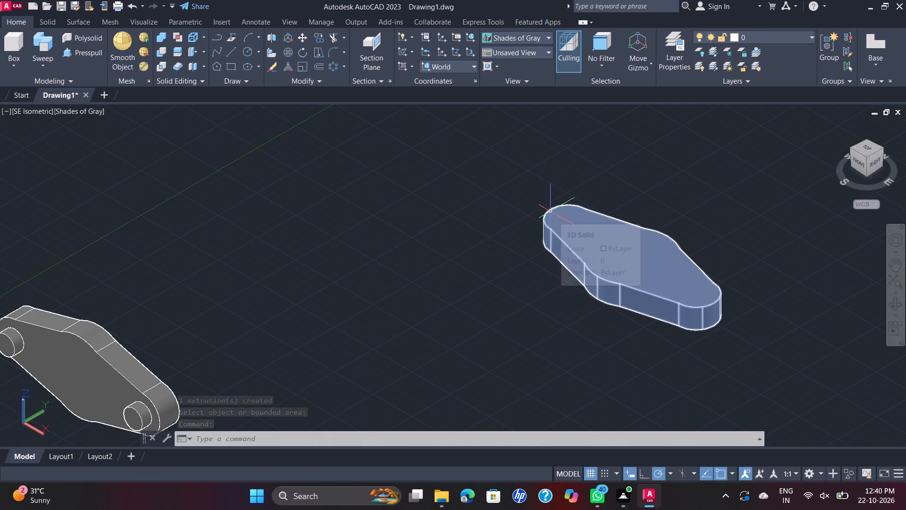
{"action": "middle_click_drag", "start_coordinate": [704, 283], "coordinate": [711, 268], "text": "shift"}
{"action": "scroll", "coordinate": [705, 258], "scroll_direction": "down", "scroll_amount": 2}
{"action": "middle_click_drag", "start_coordinate": [696, 306], "coordinate": [707, 265]}
{"action": "middle_click", "coordinate": [704, 266], "text": "shift"}
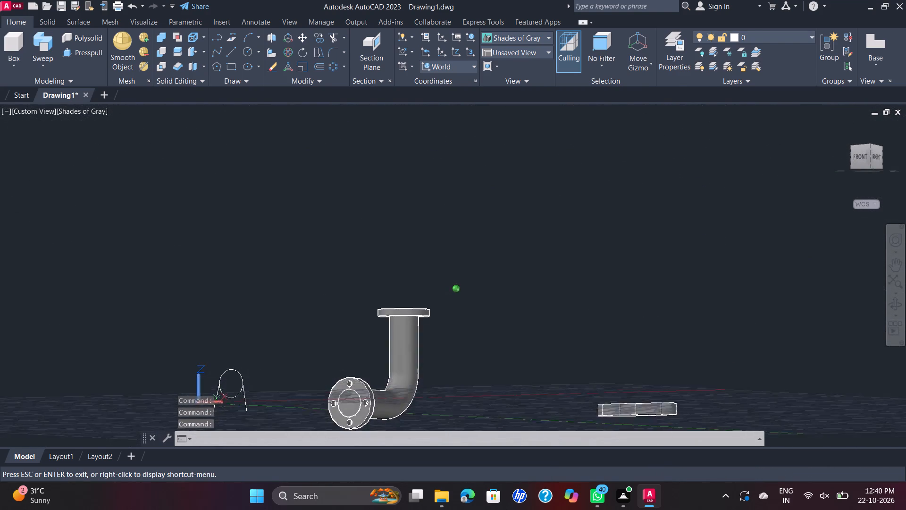
{"action": "scroll", "coordinate": [708, 299], "scroll_direction": "up", "scroll_amount": 5}
{"action": "middle_click_drag", "start_coordinate": [695, 278], "coordinate": [698, 263]}
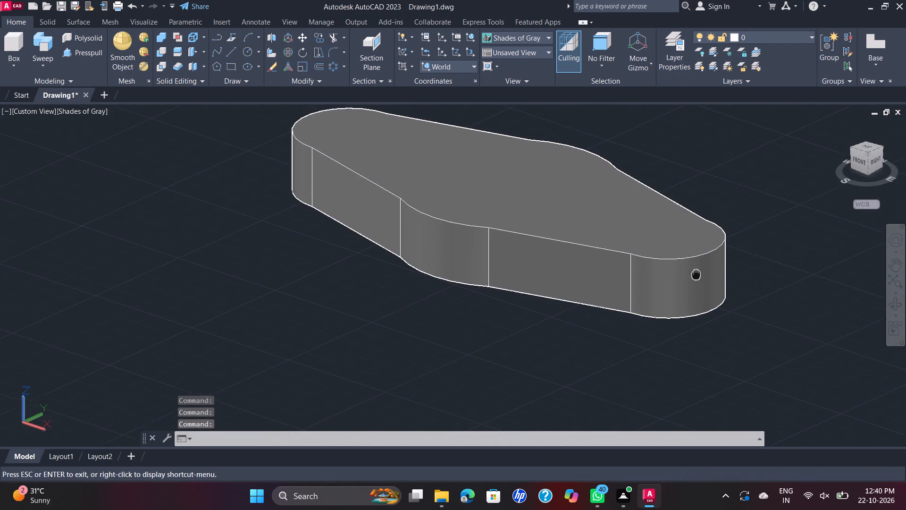
{"action": "middle_click_drag", "start_coordinate": [698, 263], "coordinate": [690, 281]}
{"action": "middle_click_drag", "start_coordinate": [690, 281], "coordinate": [763, 314], "text": "shift"}
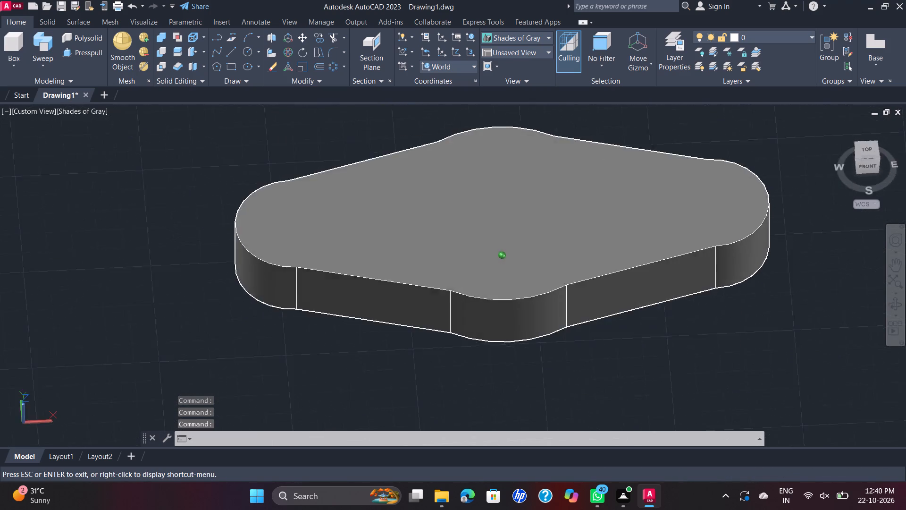
{"action": "middle_click_drag", "start_coordinate": [763, 314], "coordinate": [761, 190], "text": "shift"}
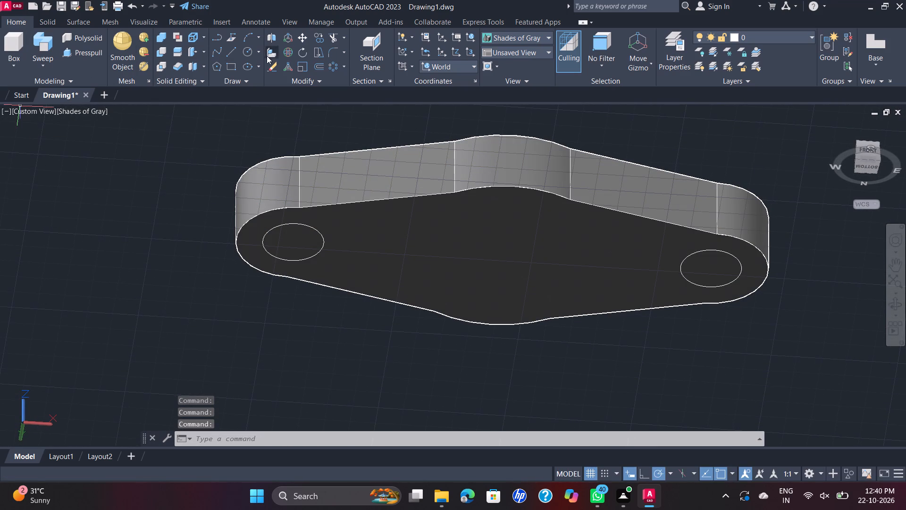
{"action": "left_click", "coordinate": [75, 51]}
{"action": "left_click", "coordinate": [294, 253]}
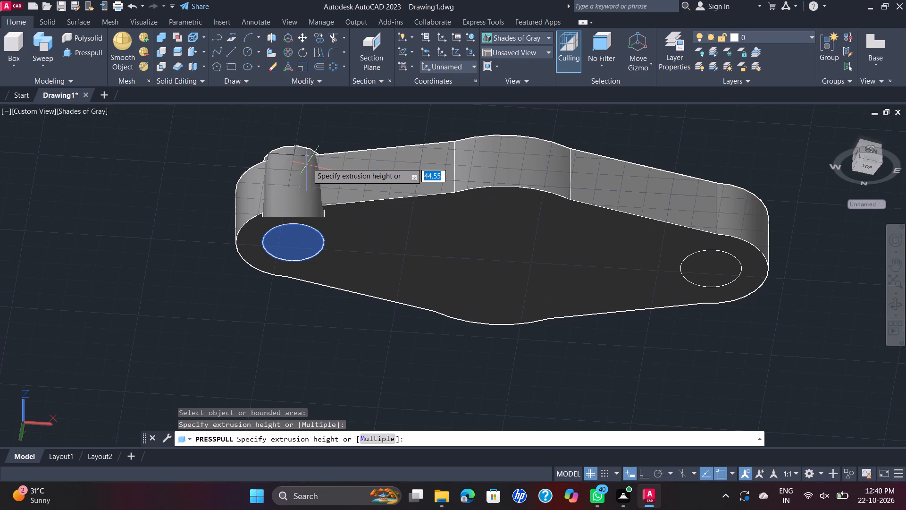
{"action": "left_click", "coordinate": [313, 131]}
{"action": "left_click_drag", "start_coordinate": [713, 271], "coordinate": [715, 269]}
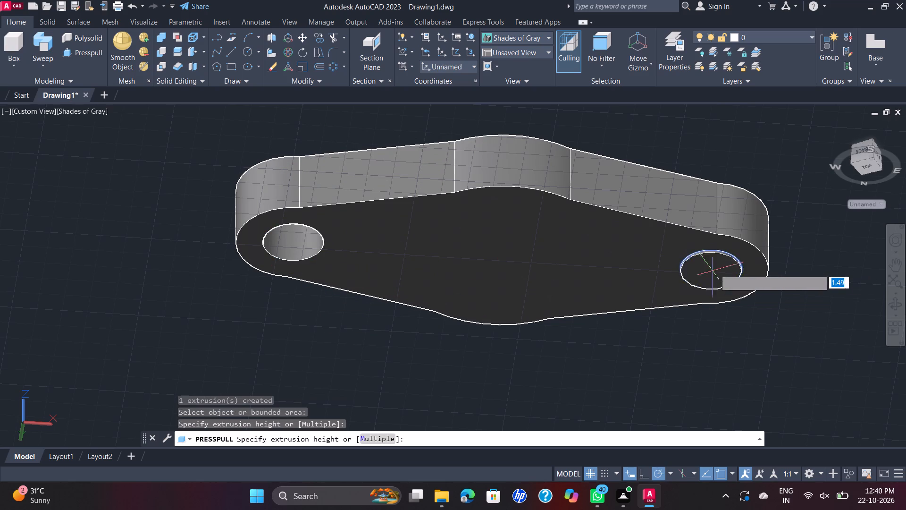
{"action": "left_click_drag", "start_coordinate": [715, 269], "coordinate": [716, 263]}
{"action": "left_click", "coordinate": [713, 160]}
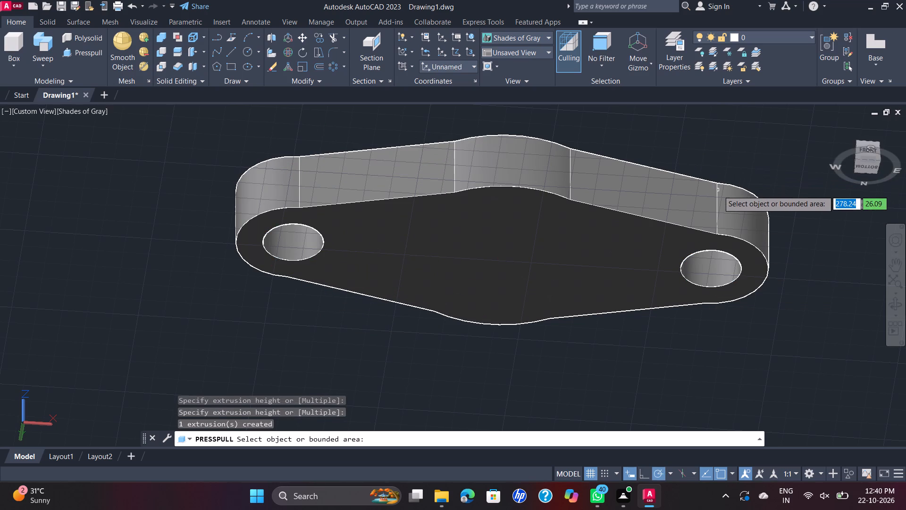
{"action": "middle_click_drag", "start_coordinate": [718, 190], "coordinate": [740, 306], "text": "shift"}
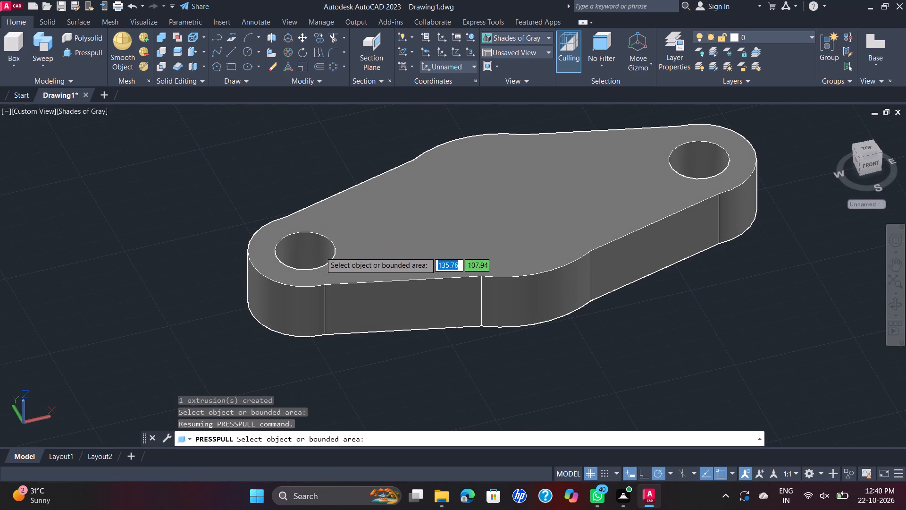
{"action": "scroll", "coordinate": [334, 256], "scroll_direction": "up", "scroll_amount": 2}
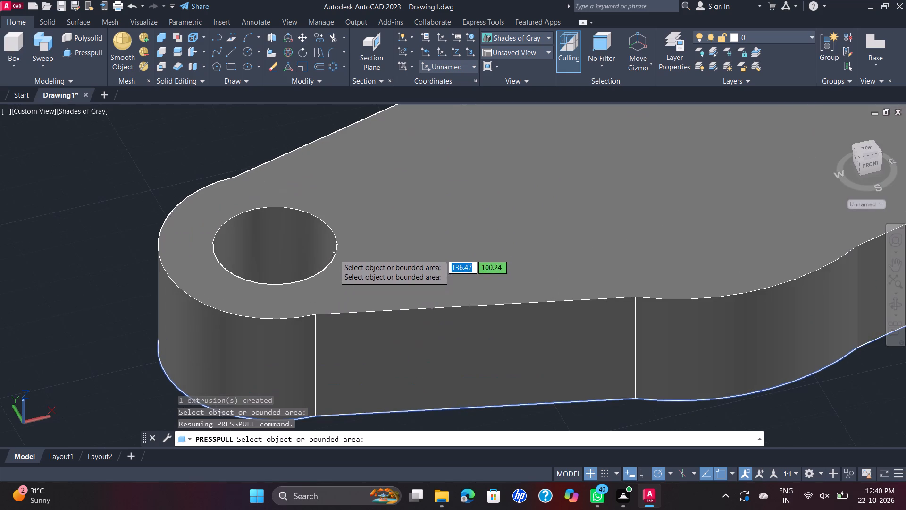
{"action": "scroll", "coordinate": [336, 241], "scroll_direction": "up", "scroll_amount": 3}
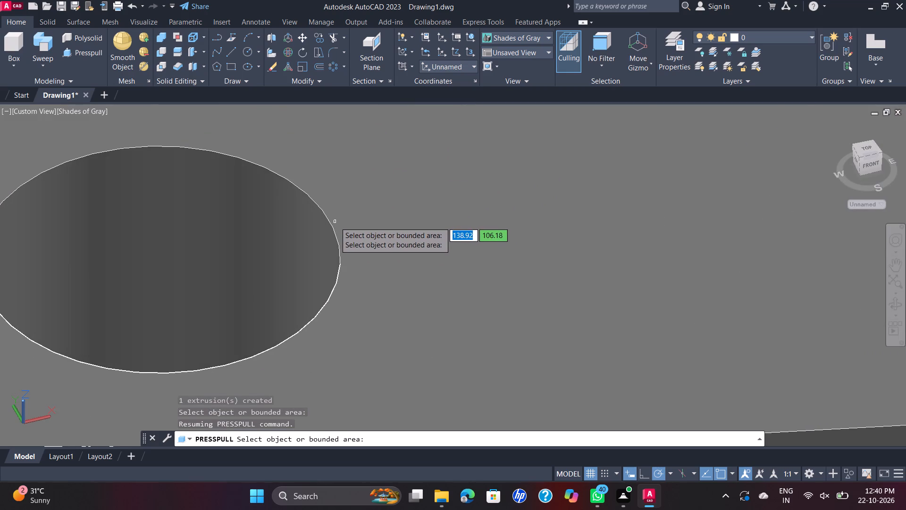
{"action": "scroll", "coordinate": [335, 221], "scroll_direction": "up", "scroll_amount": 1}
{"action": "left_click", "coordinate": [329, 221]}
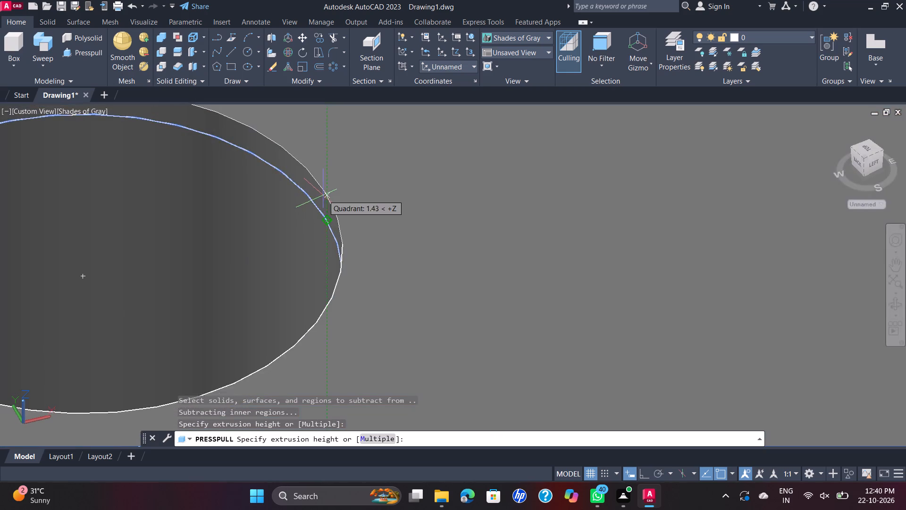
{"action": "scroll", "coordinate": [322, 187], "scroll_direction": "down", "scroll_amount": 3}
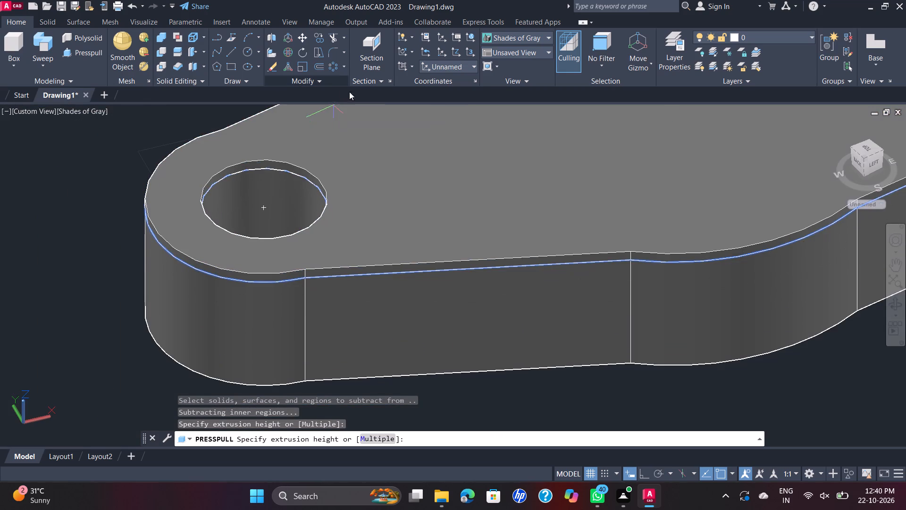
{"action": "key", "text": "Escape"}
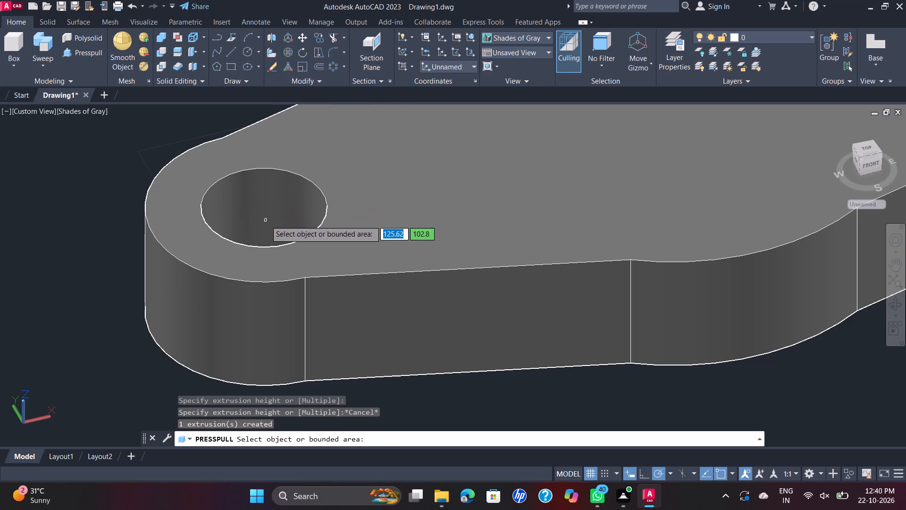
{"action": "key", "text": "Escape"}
Set the SE Isometric view to look over the pipe bend, both plates and the loose sketch near the origin.
{"action": "scroll", "coordinate": [282, 189], "scroll_direction": "down", "scroll_amount": 2}
{"action": "middle_click_drag", "start_coordinate": [451, 172], "coordinate": [451, 183]}
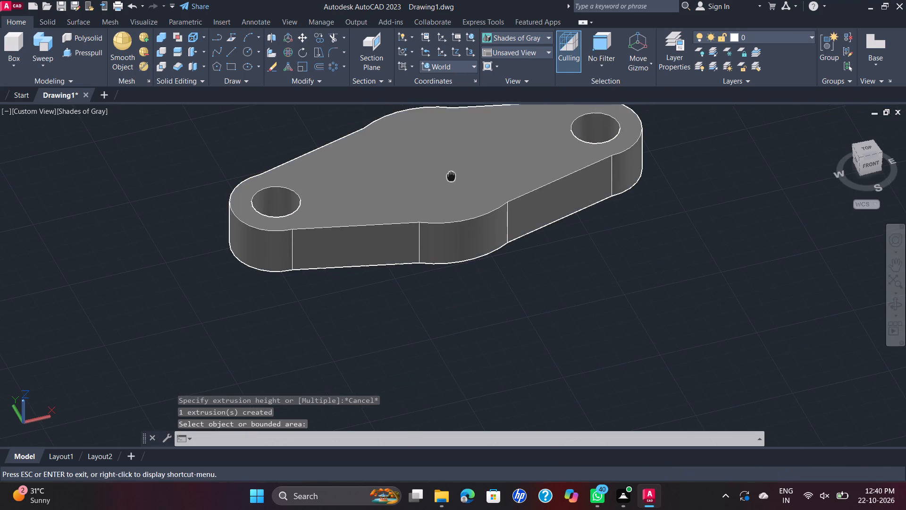
{"action": "middle_click_drag", "start_coordinate": [451, 183], "coordinate": [459, 197]}
{"action": "scroll", "coordinate": [459, 196], "scroll_direction": "down", "scroll_amount": 4}
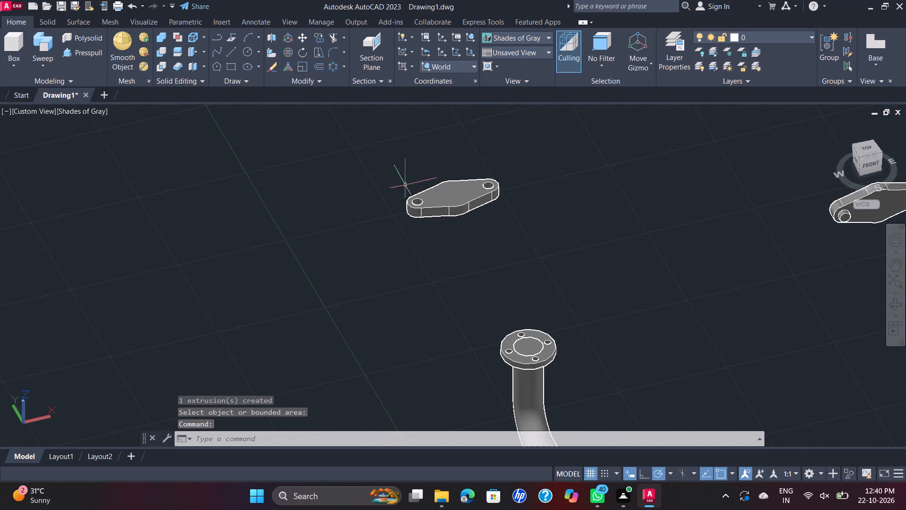
{"action": "left_click", "coordinate": [23, 111]}
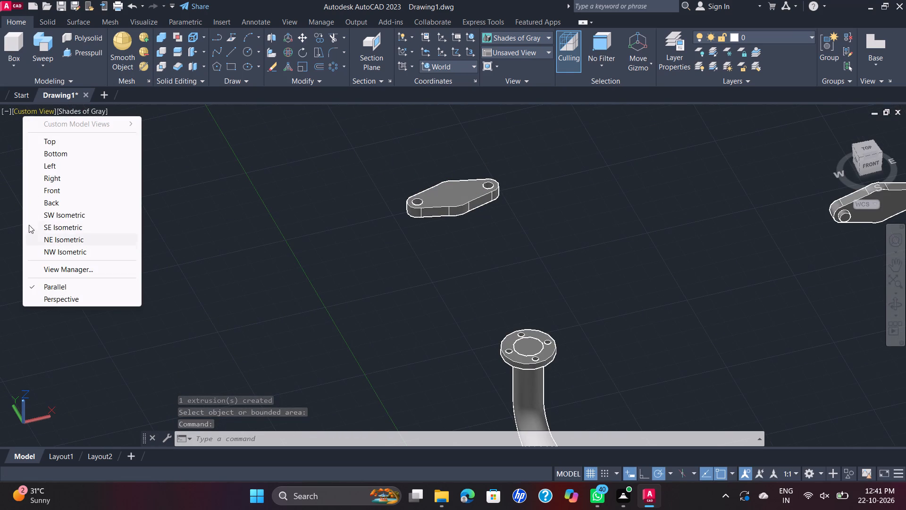
{"action": "left_click", "coordinate": [66, 228]}
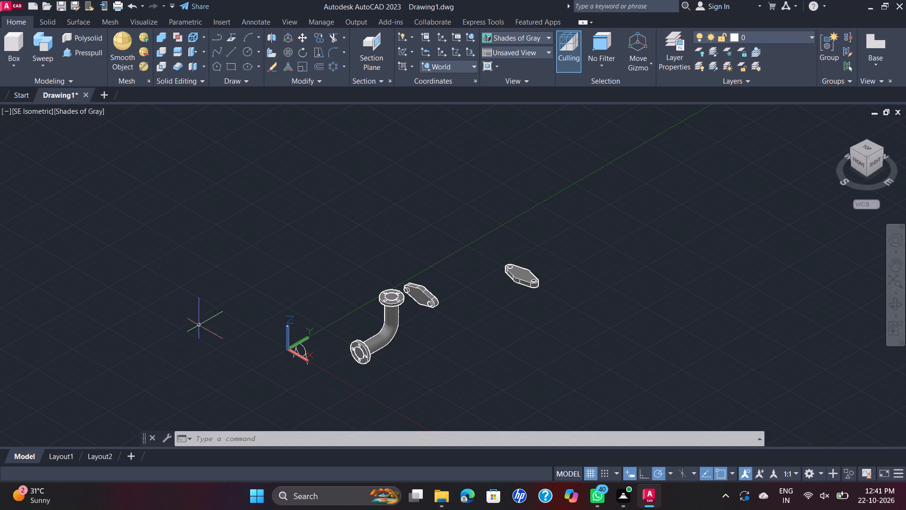
{"action": "scroll", "coordinate": [392, 317], "scroll_direction": "up", "scroll_amount": 4}
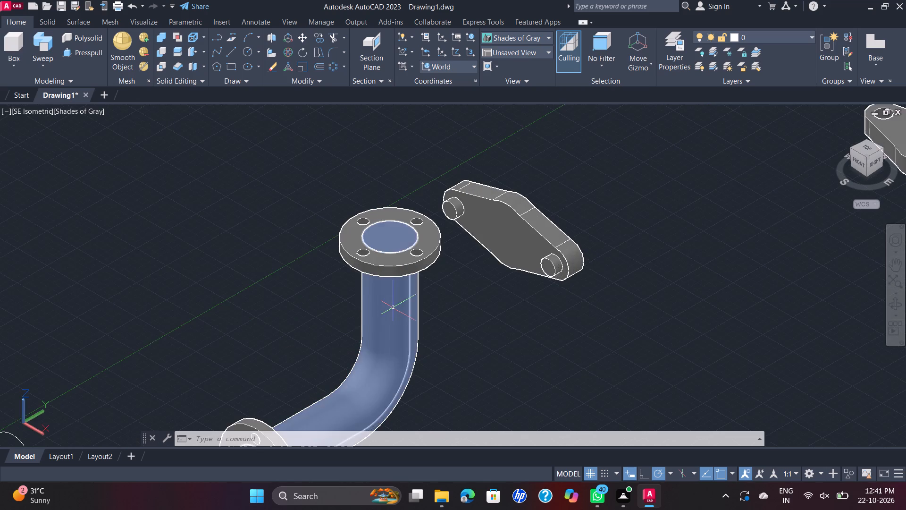
{"action": "middle_click_drag", "start_coordinate": [393, 308], "coordinate": [546, 195]}
{"action": "scroll", "coordinate": [546, 195], "scroll_direction": "down", "scroll_amount": 2}
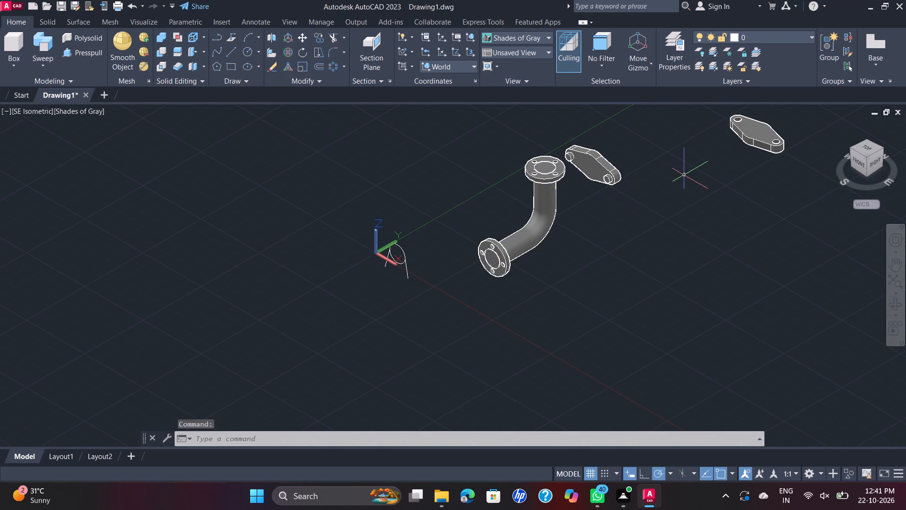
{"action": "middle_click_drag", "start_coordinate": [686, 183], "coordinate": [642, 221]}
Move the new plate together with the circle and two lines near the origin, placing the circle sketch beside the flange outline.
{"action": "left_click", "coordinate": [721, 173]}
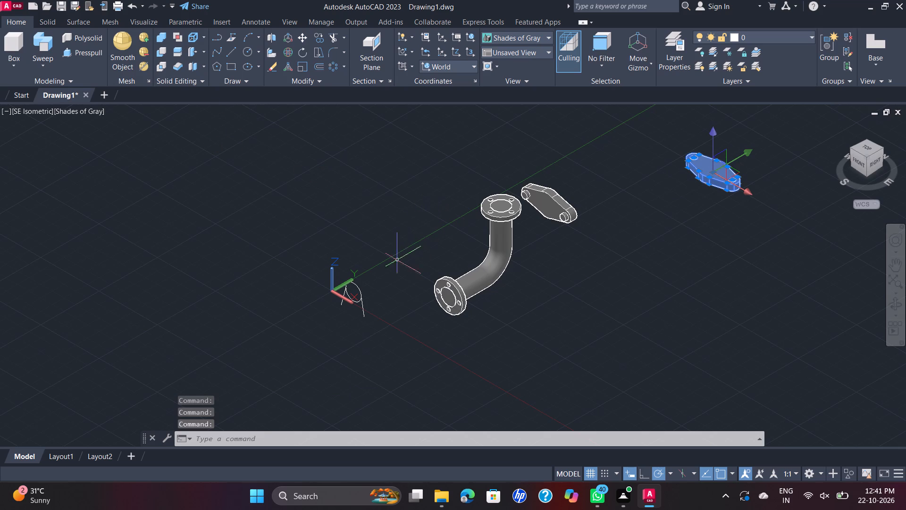
{"action": "scroll", "coordinate": [359, 298], "scroll_direction": "up", "scroll_amount": 3}
{"action": "left_click_drag", "start_coordinate": [379, 254], "coordinate": [368, 261]}
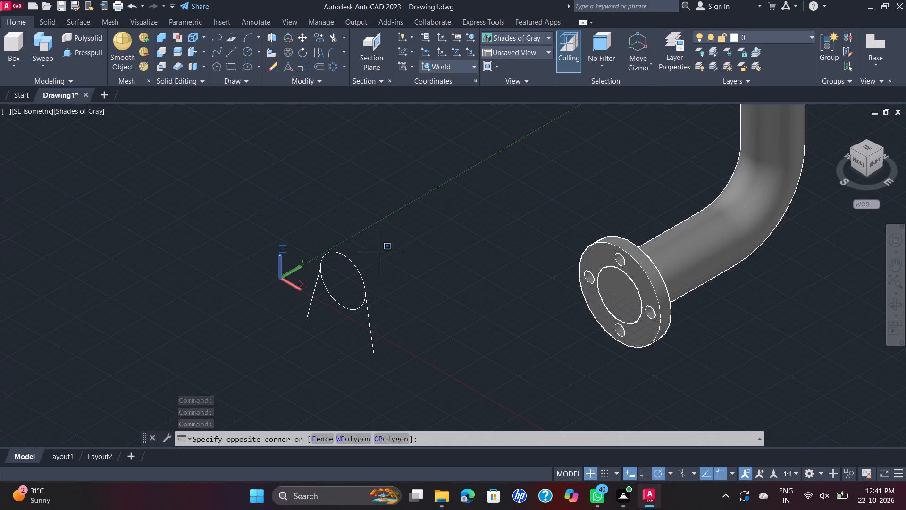
{"action": "left_click", "coordinate": [300, 327]}
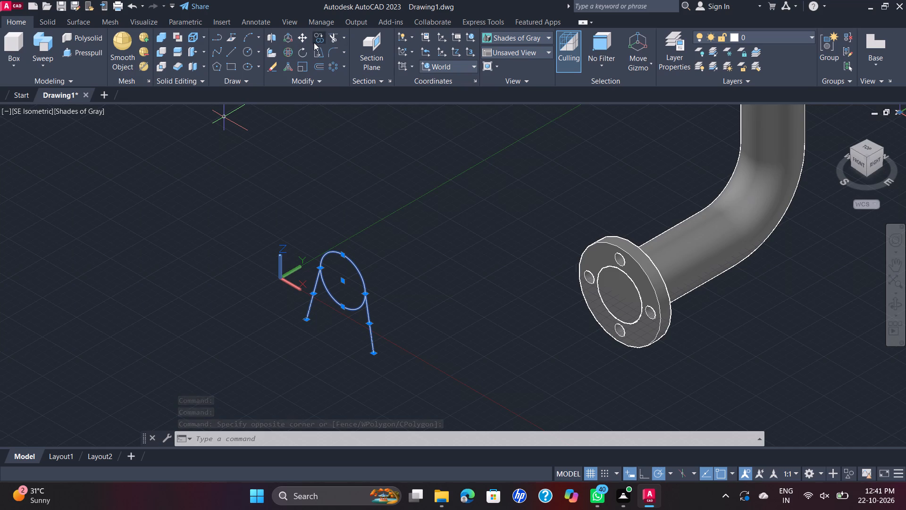
{"action": "left_click", "coordinate": [302, 39]}
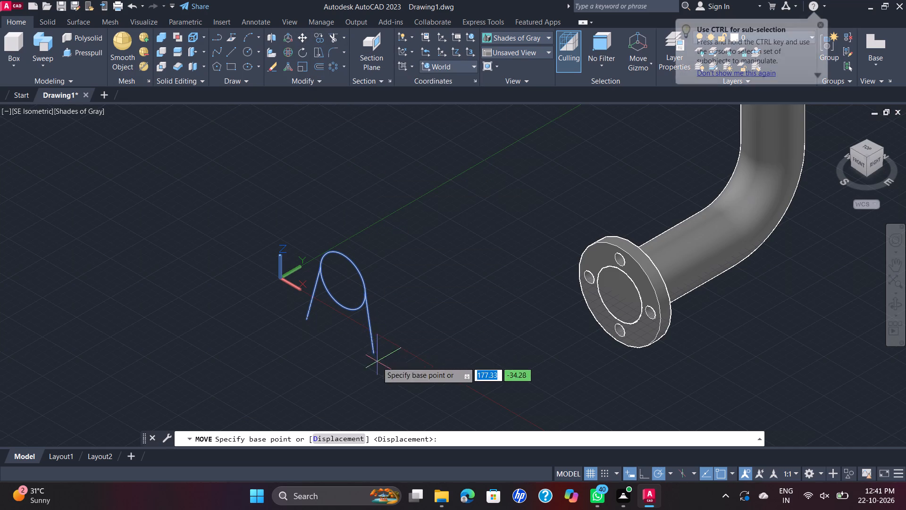
{"action": "left_click", "coordinate": [375, 353]}
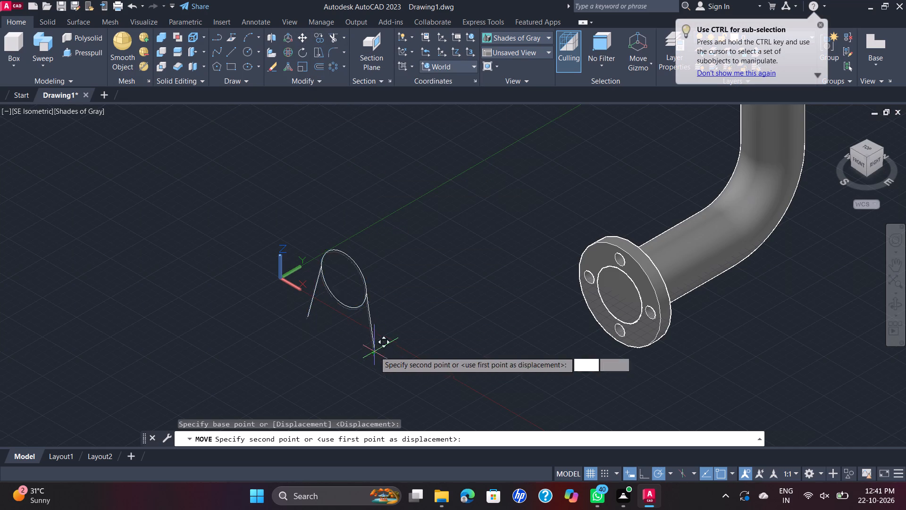
{"action": "scroll", "coordinate": [608, 286], "scroll_direction": "down", "scroll_amount": 2}
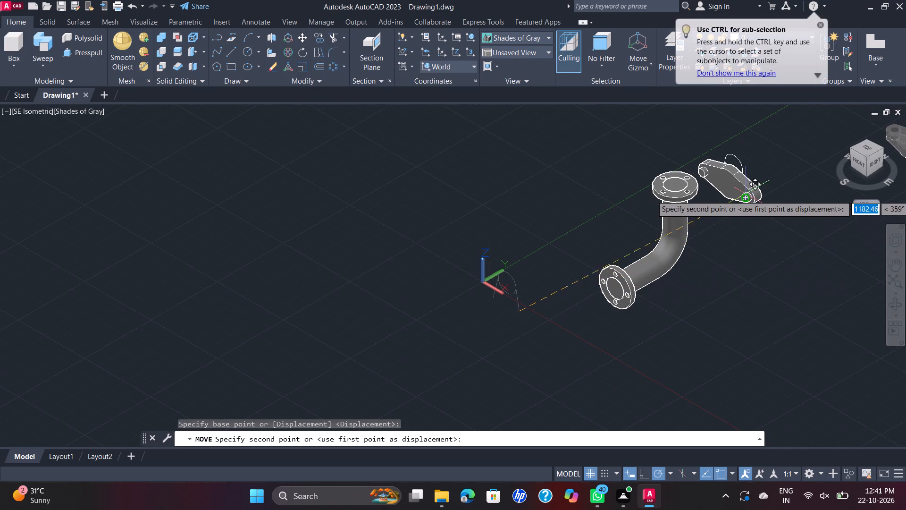
{"action": "middle_click_drag", "start_coordinate": [782, 185], "coordinate": [472, 229]}
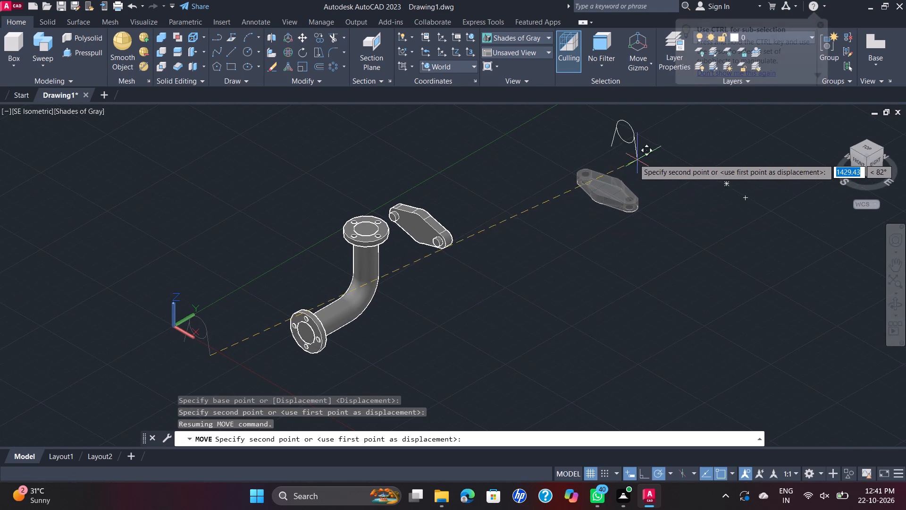
{"action": "scroll", "coordinate": [623, 178], "scroll_direction": "up", "scroll_amount": 3}
{"action": "scroll", "coordinate": [596, 221], "scroll_direction": "up", "scroll_amount": 2}
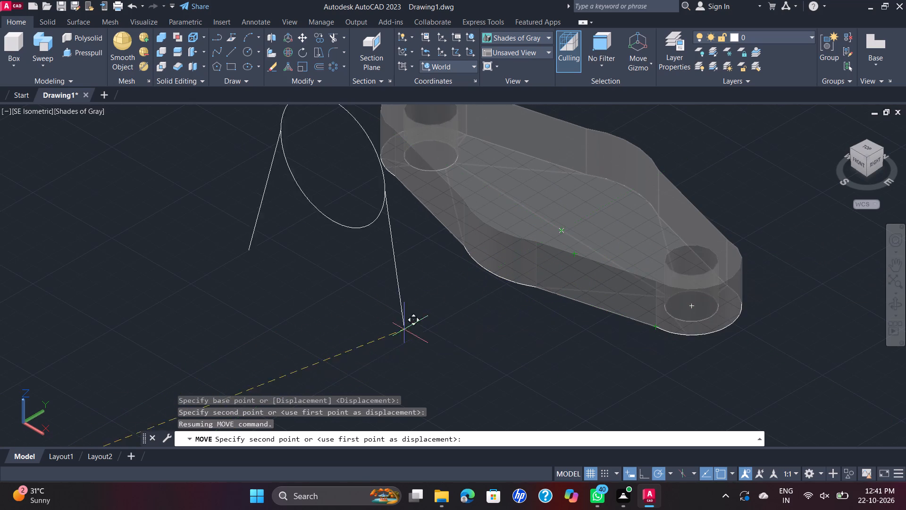
{"action": "left_click", "coordinate": [354, 346]}
Move the distant solid plate back near the other parts, in open space beside the 2D flange outline.
{"action": "scroll", "coordinate": [539, 278], "scroll_direction": "down", "scroll_amount": 4}
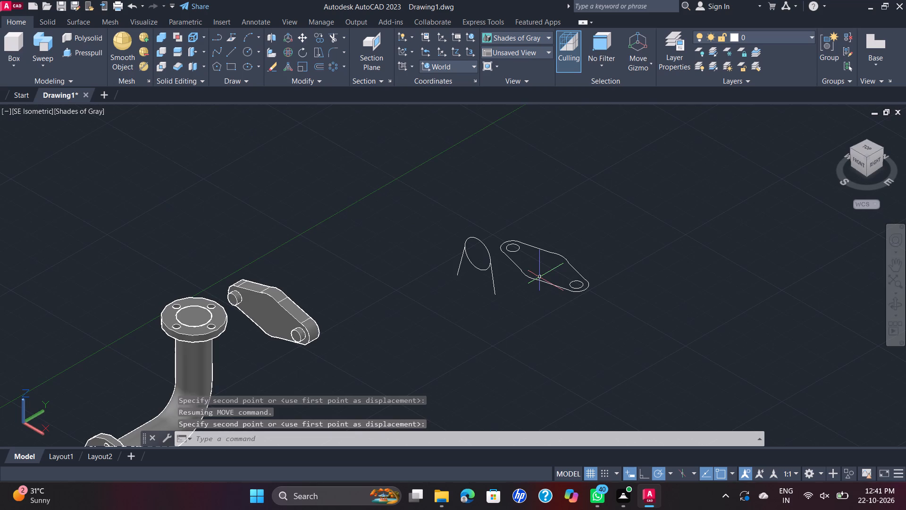
{"action": "scroll", "coordinate": [540, 277], "scroll_direction": "down", "scroll_amount": 2}
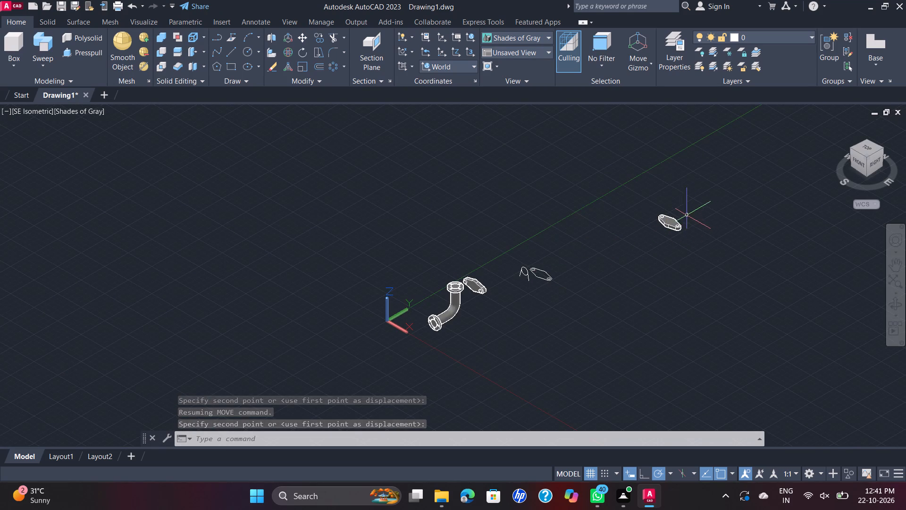
{"action": "scroll", "coordinate": [679, 220], "scroll_direction": "up", "scroll_amount": 5}
{"action": "scroll", "coordinate": [679, 220], "scroll_direction": "down", "scroll_amount": 3}
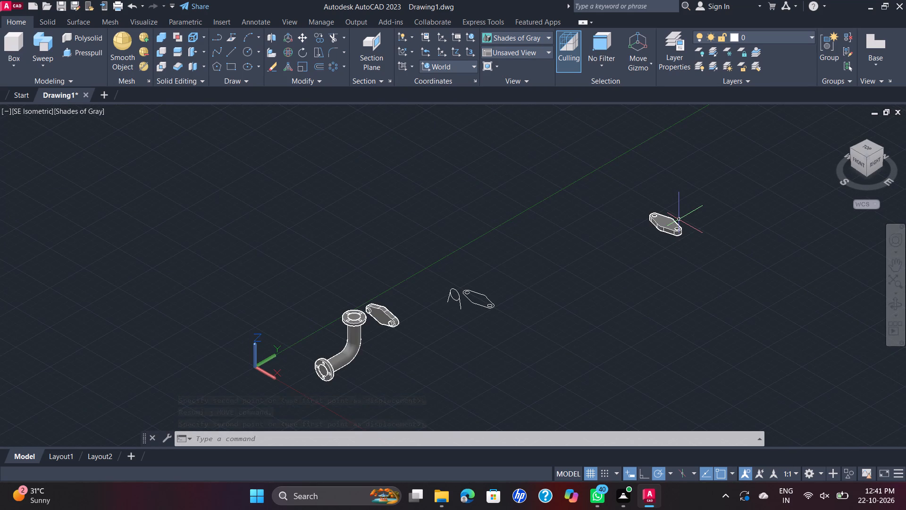
{"action": "left_click", "coordinate": [669, 220]}
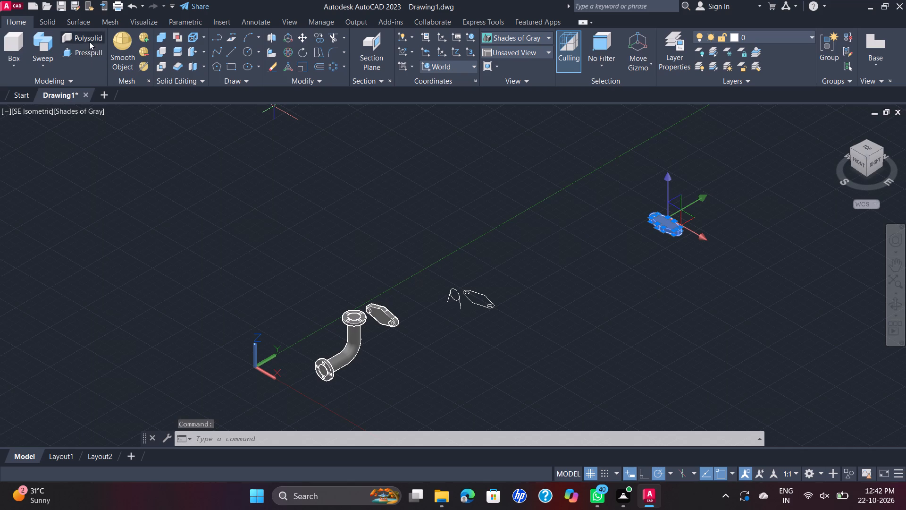
{"action": "left_click", "coordinate": [298, 41]}
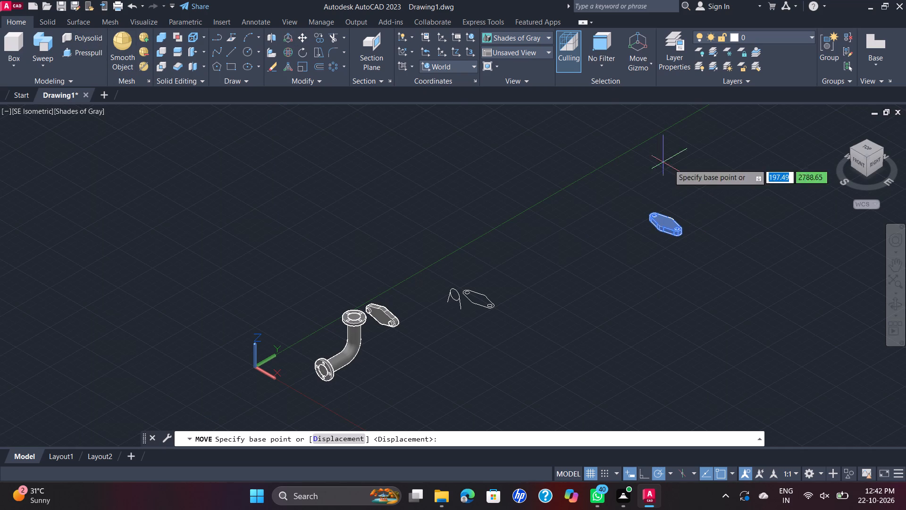
{"action": "left_click", "coordinate": [670, 221]}
{"action": "left_click", "coordinate": [524, 350]}
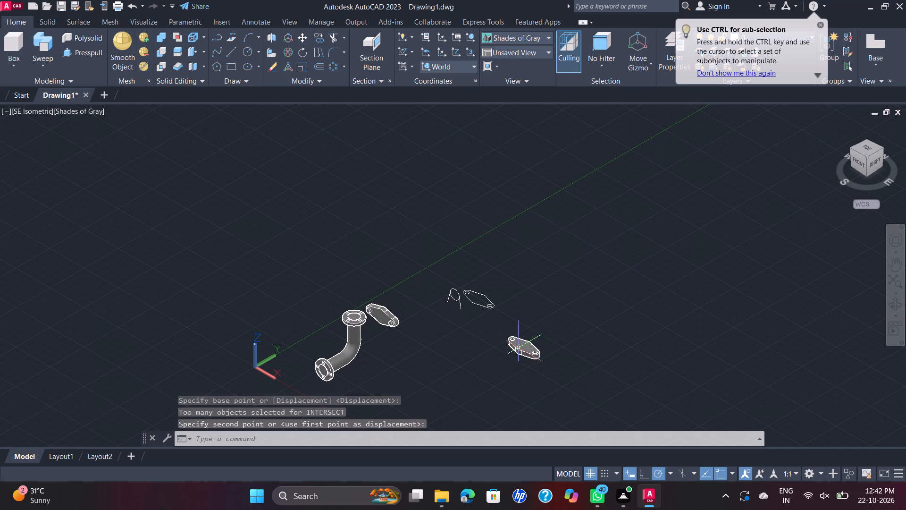
Examine the pipe bend, plates and loose sketches in the Front, Right and Left views.
{"action": "scroll", "coordinate": [537, 344], "scroll_direction": "up", "scroll_amount": 2}
{"action": "middle_click_drag", "start_coordinate": [531, 335], "coordinate": [522, 278]}
{"action": "scroll", "coordinate": [512, 269], "scroll_direction": "up", "scroll_amount": 2}
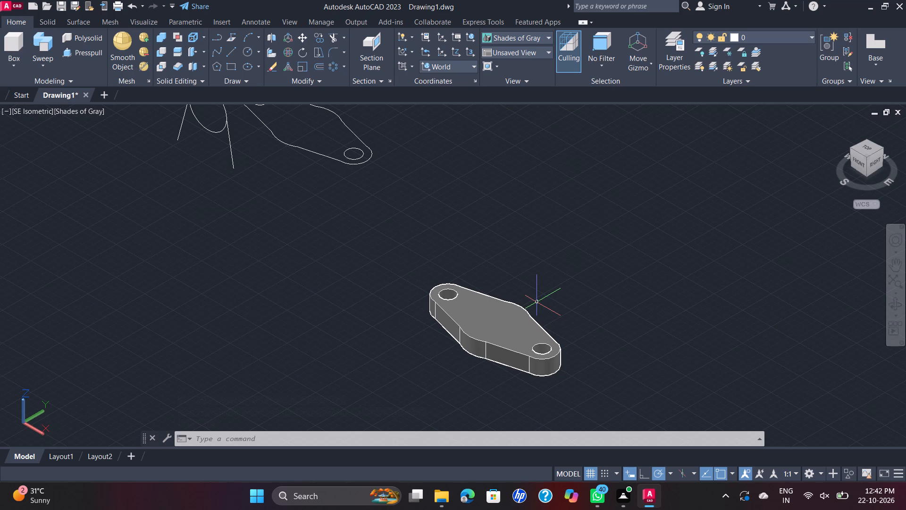
{"action": "scroll", "coordinate": [555, 292], "scroll_direction": "down", "scroll_amount": 1}
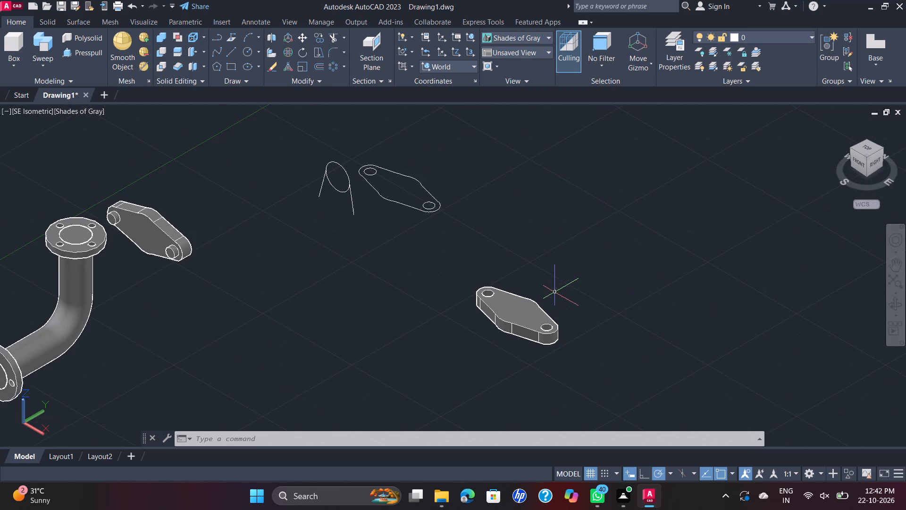
{"action": "scroll", "coordinate": [555, 292], "scroll_direction": "down", "scroll_amount": 1}
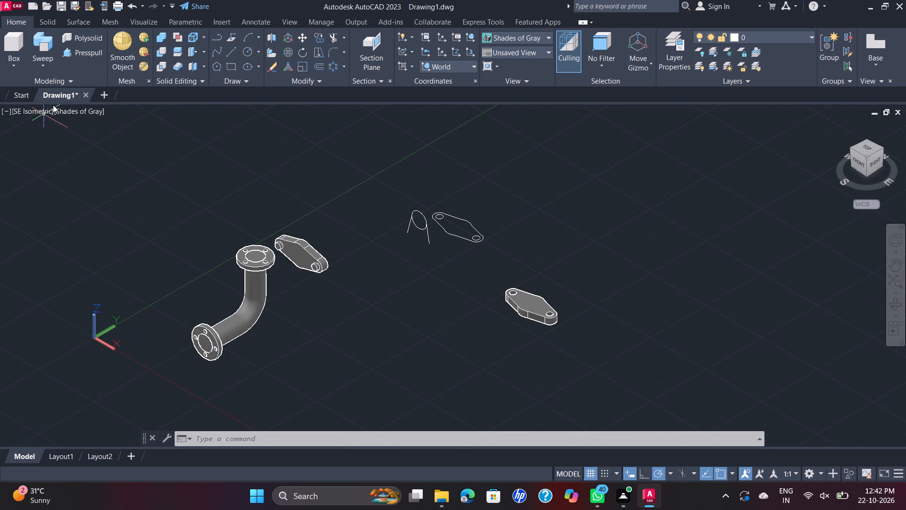
{"action": "left_click", "coordinate": [22, 109]}
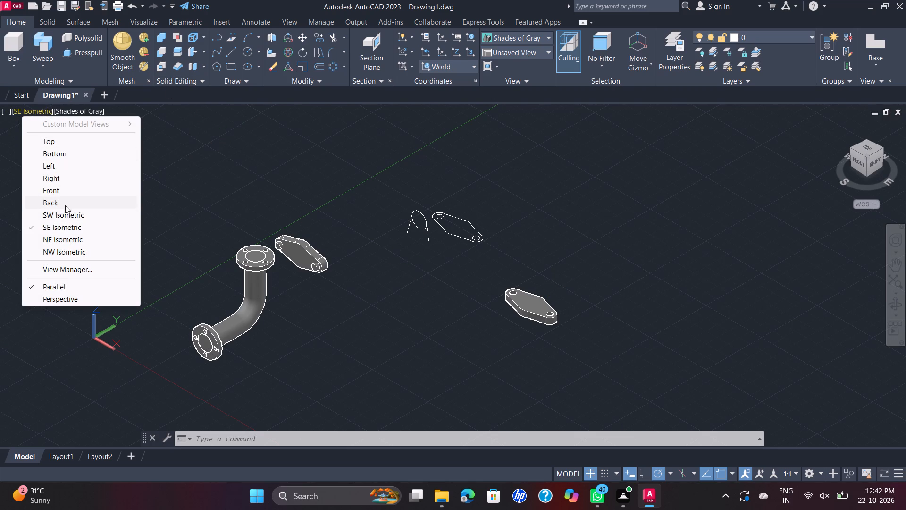
{"action": "left_click", "coordinate": [60, 191]}
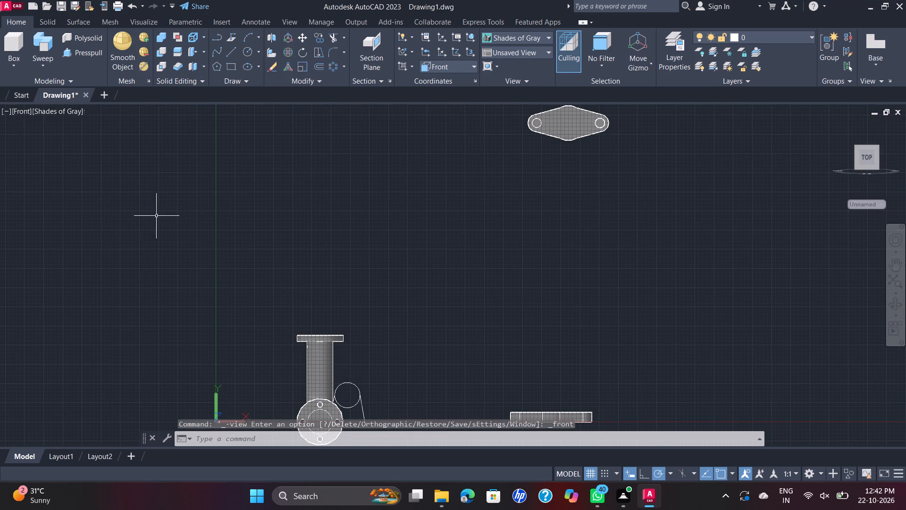
{"action": "scroll", "coordinate": [220, 193], "scroll_direction": "down", "scroll_amount": 1}
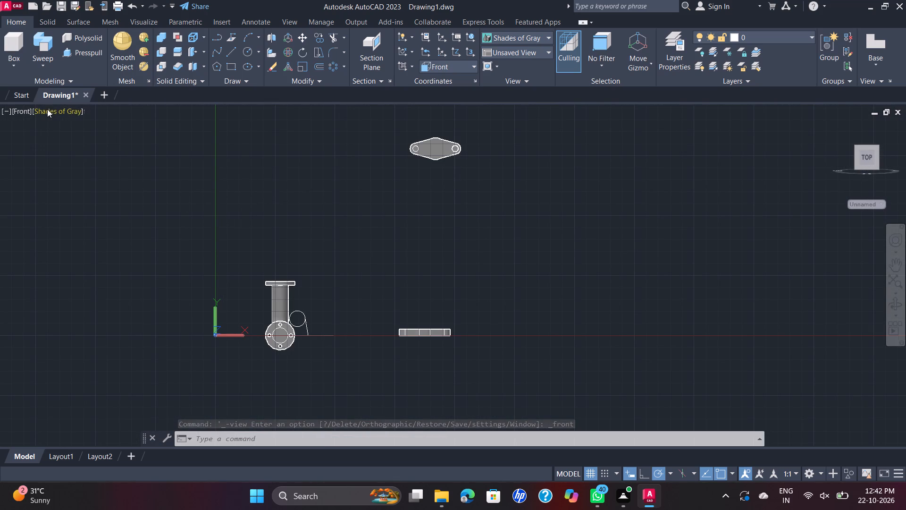
{"action": "left_click", "coordinate": [24, 113]}
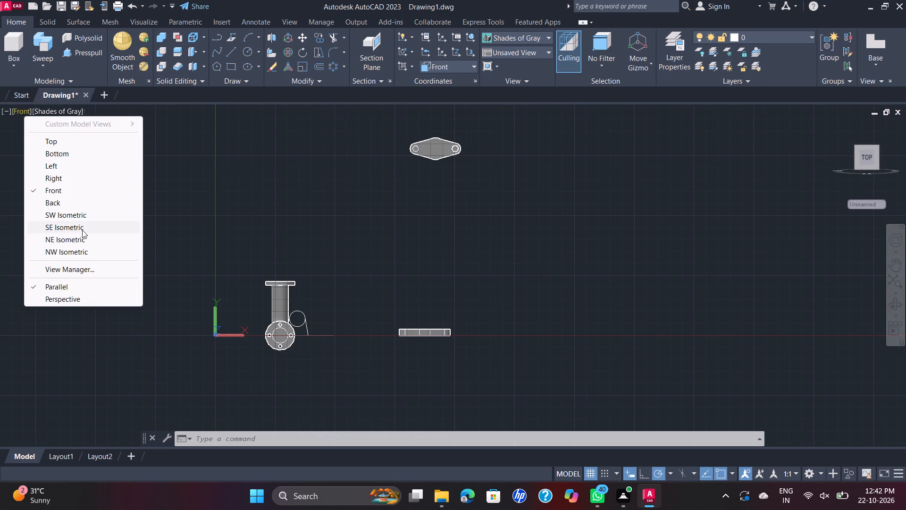
{"action": "left_click", "coordinate": [75, 173]}
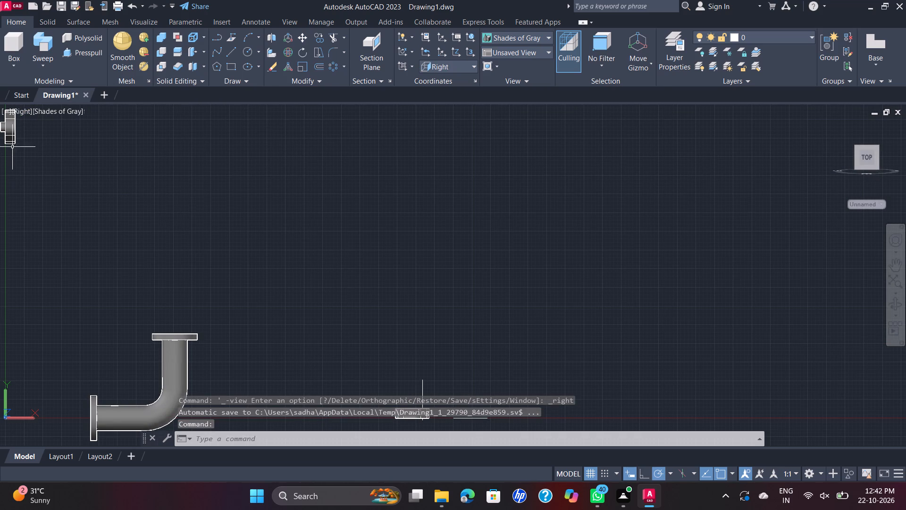
{"action": "left_click", "coordinate": [25, 107]}
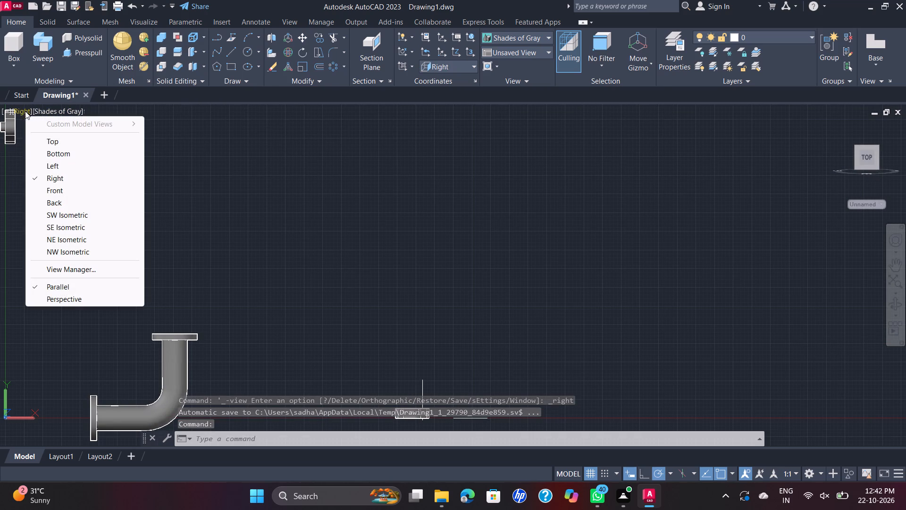
{"action": "left_click", "coordinate": [60, 166]}
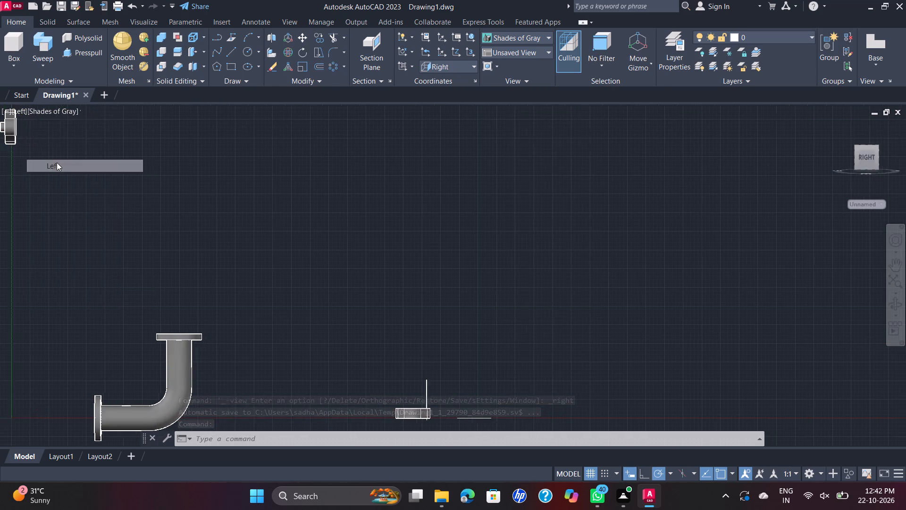
Set the Back view, framing the pipe bend and the circle sketch beside it.
{"action": "left_click", "coordinate": [19, 110]}
{"action": "left_click", "coordinate": [59, 199]}
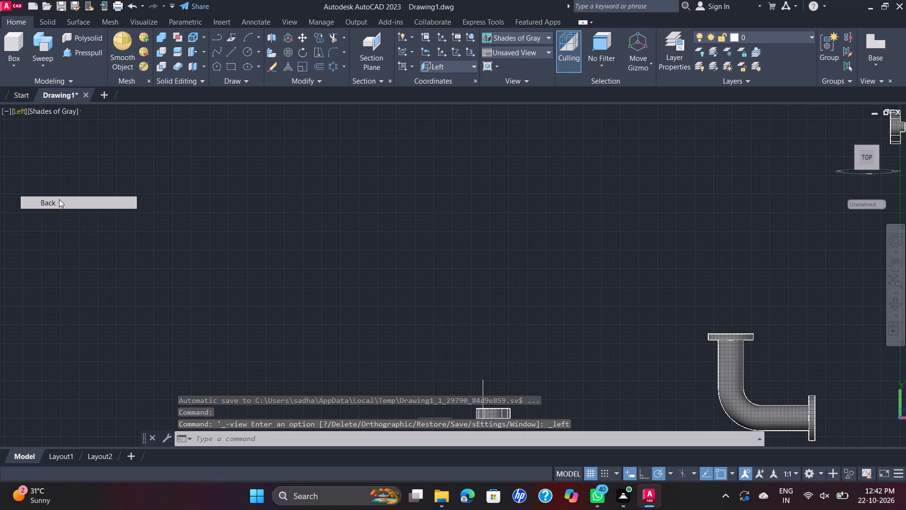
{"action": "middle_click_drag", "start_coordinate": [442, 255], "coordinate": [289, 145]}
{"action": "scroll", "coordinate": [488, 280], "scroll_direction": "up", "scroll_amount": 1}
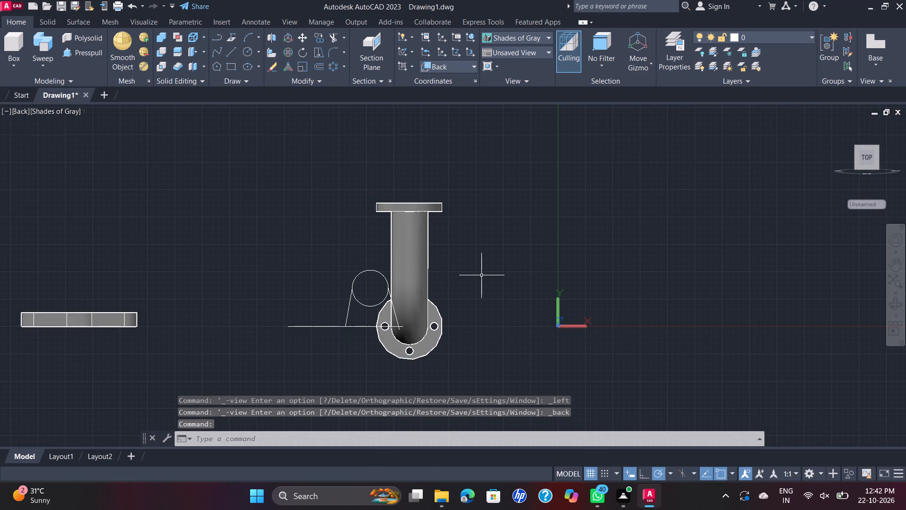
Move the edge-on flange outline polyline away from the pipe bend into open space on the other side of the origin.
{"action": "middle_click_drag", "start_coordinate": [482, 277], "coordinate": [481, 259]}
{"action": "scroll", "coordinate": [478, 256], "scroll_direction": "down", "scroll_amount": 2}
{"action": "middle_click_drag", "start_coordinate": [473, 249], "coordinate": [452, 239]}
{"action": "scroll", "coordinate": [452, 239], "scroll_direction": "up", "scroll_amount": 3}
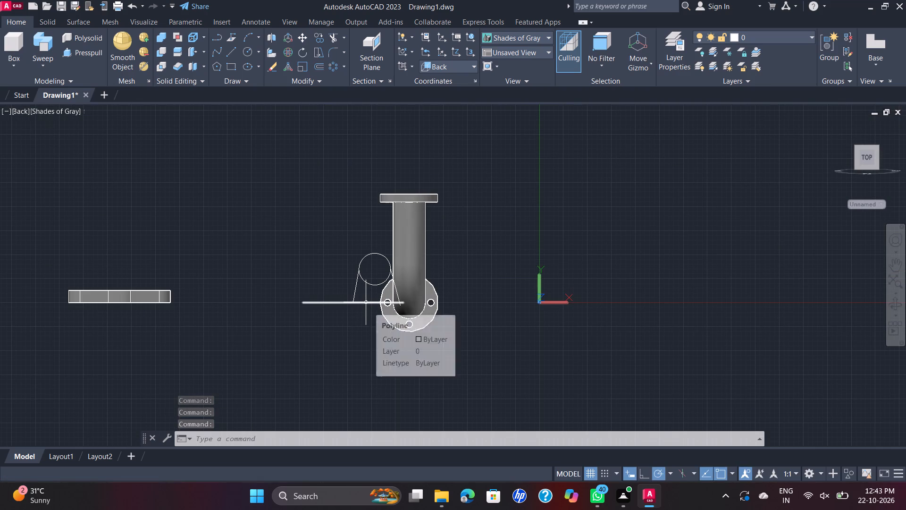
{"action": "scroll", "coordinate": [366, 303], "scroll_direction": "up", "scroll_amount": 3}
{"action": "scroll", "coordinate": [366, 303], "scroll_direction": "down", "scroll_amount": 1}
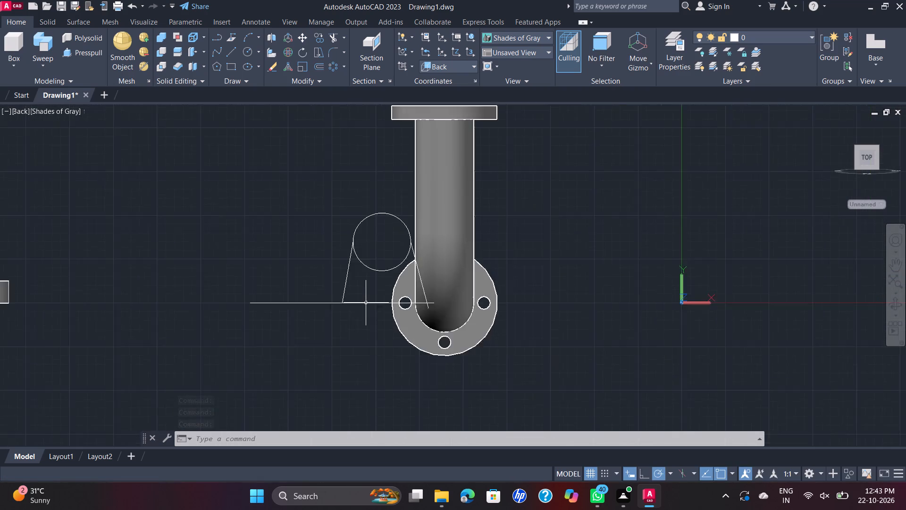
{"action": "scroll", "coordinate": [367, 303], "scroll_direction": "down", "scroll_amount": 2}
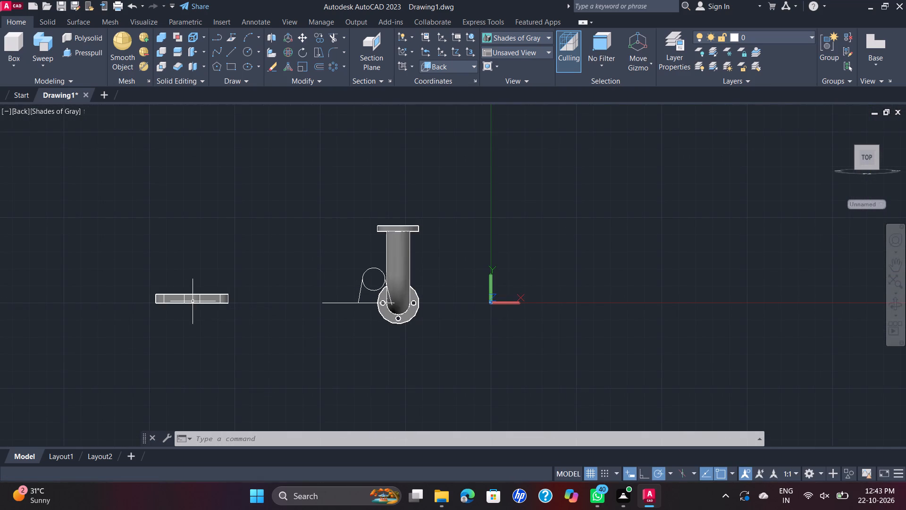
{"action": "scroll", "coordinate": [195, 301], "scroll_direction": "down", "scroll_amount": 3}
{"action": "scroll", "coordinate": [259, 299], "scroll_direction": "up", "scroll_amount": 3}
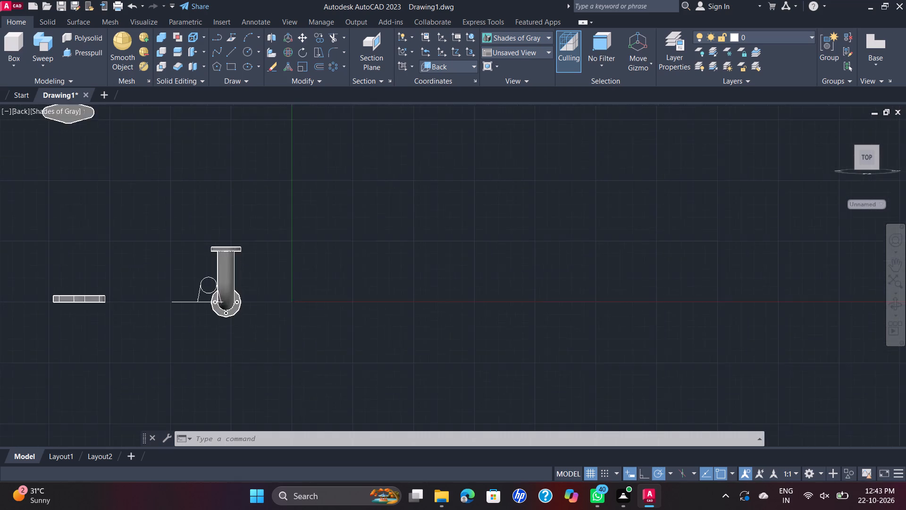
{"action": "scroll", "coordinate": [238, 307], "scroll_direction": "up", "scroll_amount": 2}
{"action": "left_click", "coordinate": [179, 297]}
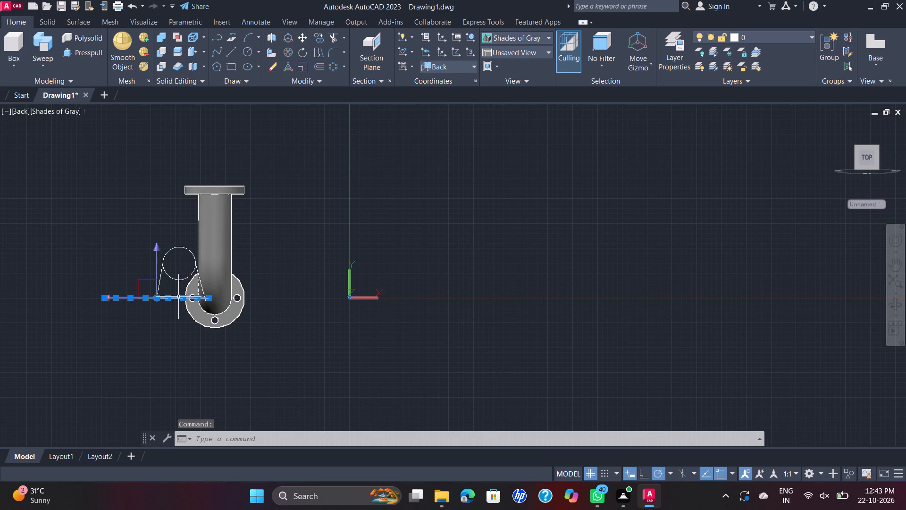
{"action": "left_click", "coordinate": [302, 39]}
{"action": "left_click", "coordinate": [174, 299]}
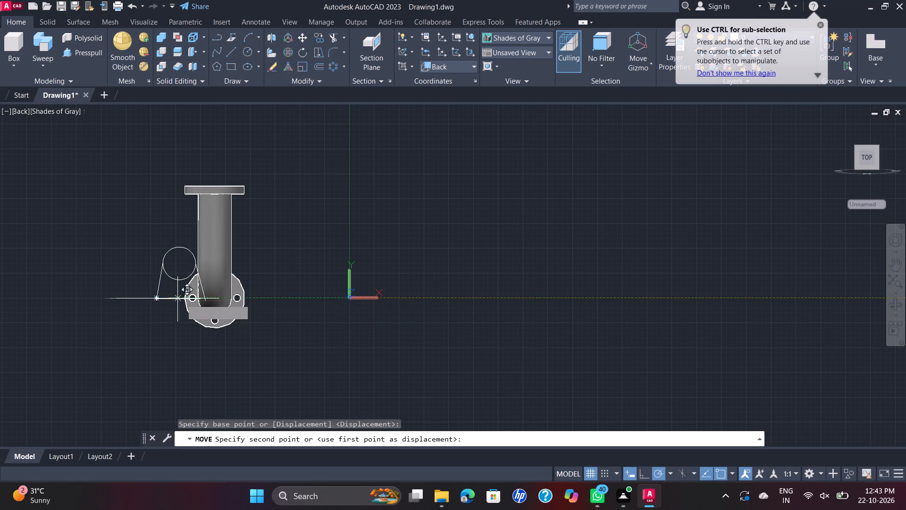
{"action": "left_click", "coordinate": [545, 227]}
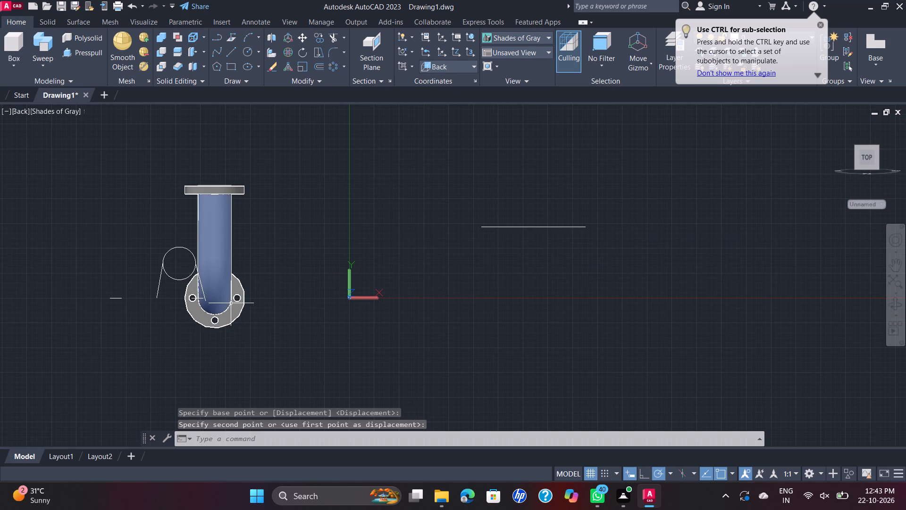
Erase the two small edge-on hole circles left behind at the flange outline's former place.
{"action": "scroll", "coordinate": [289, 289], "scroll_direction": "up", "scroll_amount": 1}
{"action": "middle_click_drag", "start_coordinate": [289, 289], "coordinate": [403, 208]}
{"action": "scroll", "coordinate": [299, 205], "scroll_direction": "up", "scroll_amount": 2}
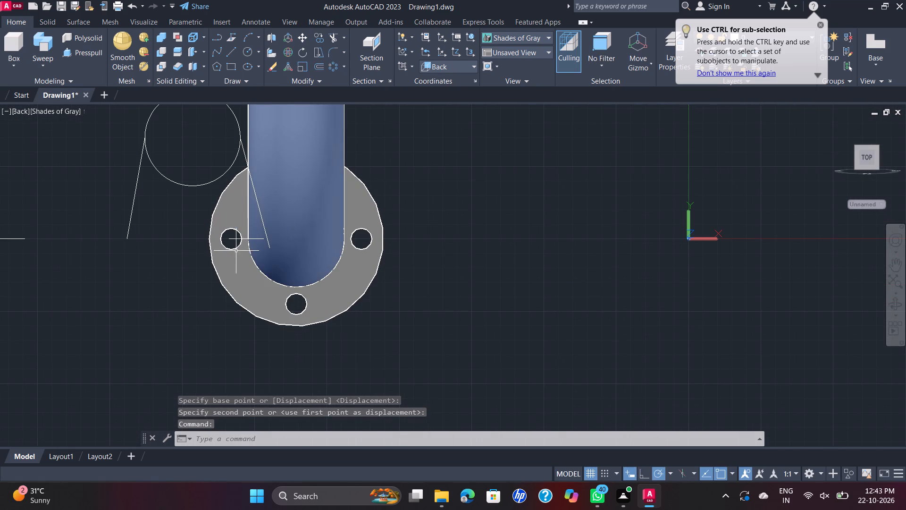
{"action": "left_click", "coordinate": [242, 239]}
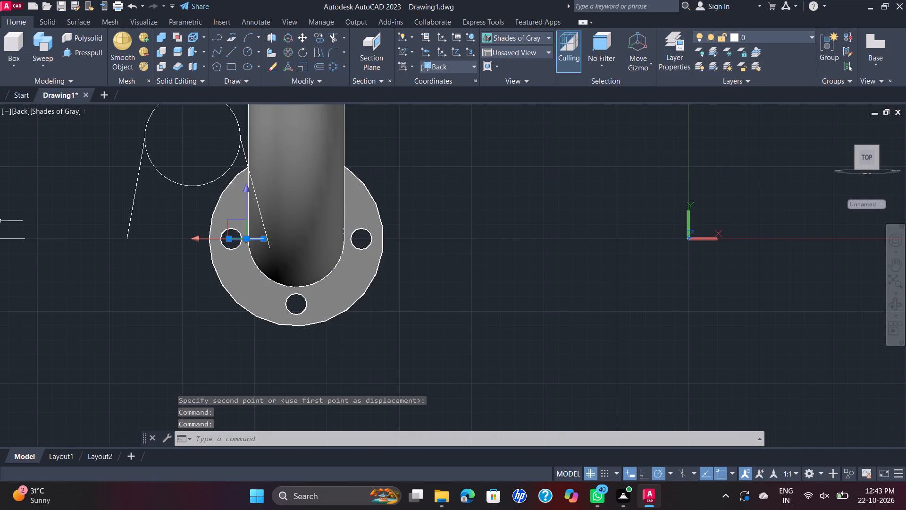
{"action": "left_click", "coordinate": [23, 239]}
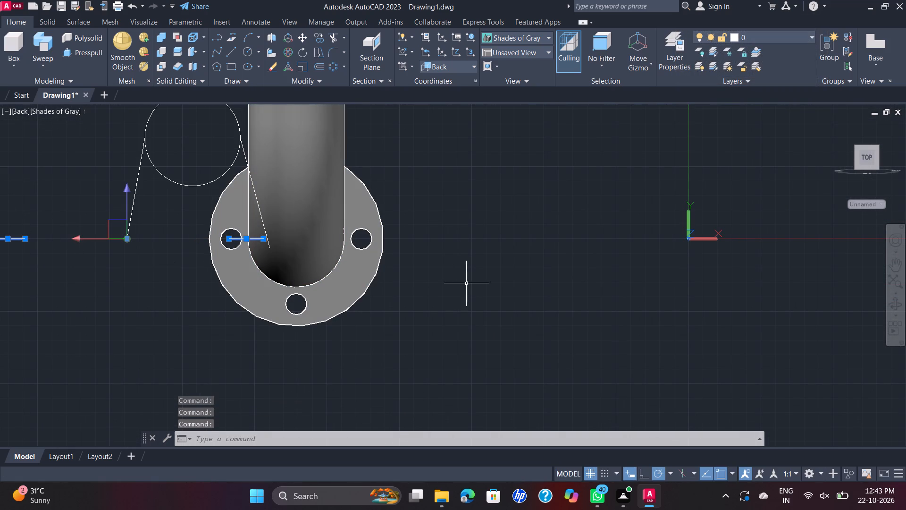
{"action": "key", "text": "Delete"}
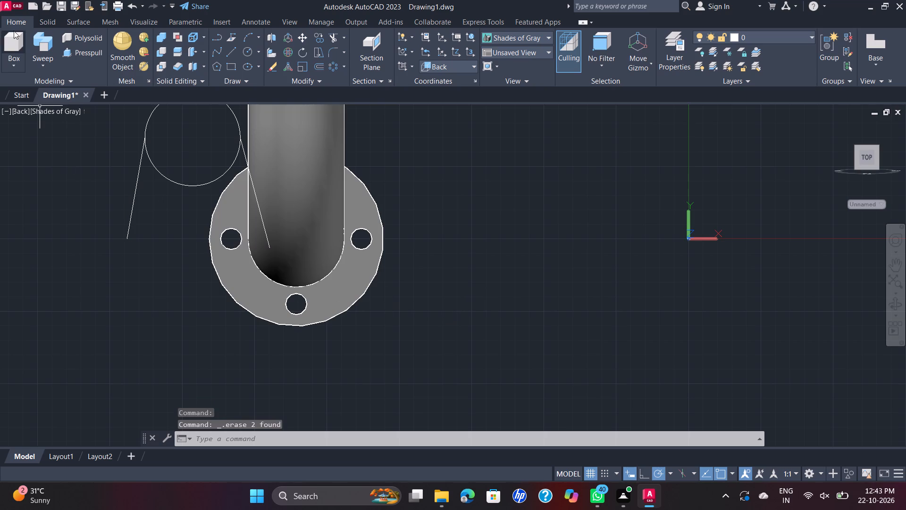
Change the visual style to 2D Wireframe, keeping the Back view.
{"action": "left_click", "coordinate": [23, 115]}
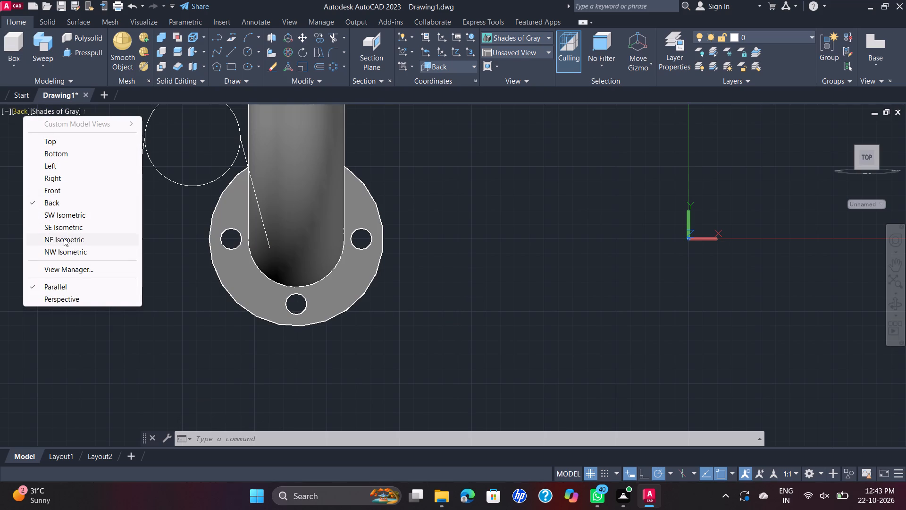
{"action": "left_click", "coordinate": [67, 108]}
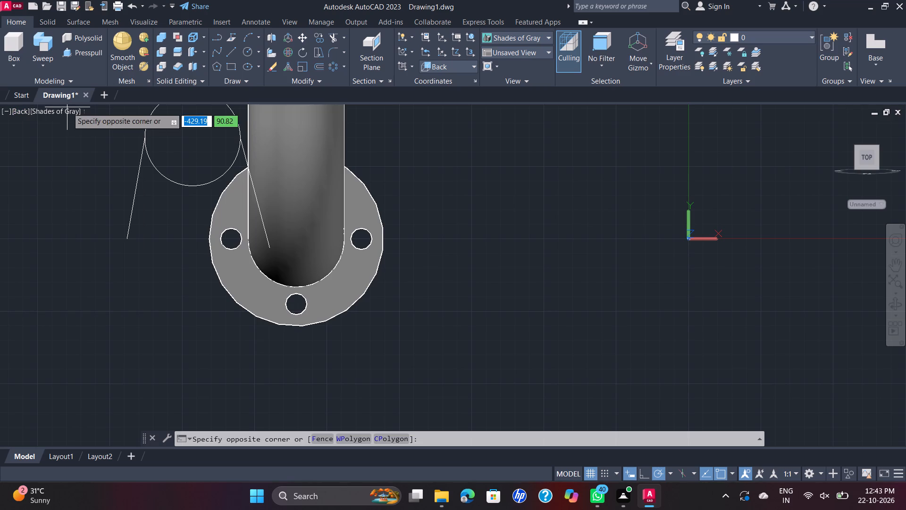
{"action": "left_click", "coordinate": [68, 112]}
{"action": "left_click", "coordinate": [68, 112]}
{"action": "left_click", "coordinate": [59, 115]}
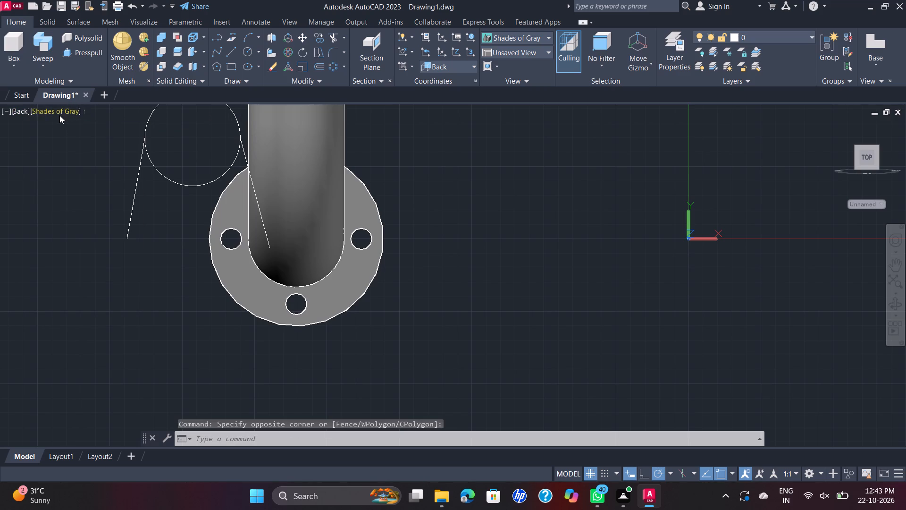
{"action": "left_click", "coordinate": [110, 139]}
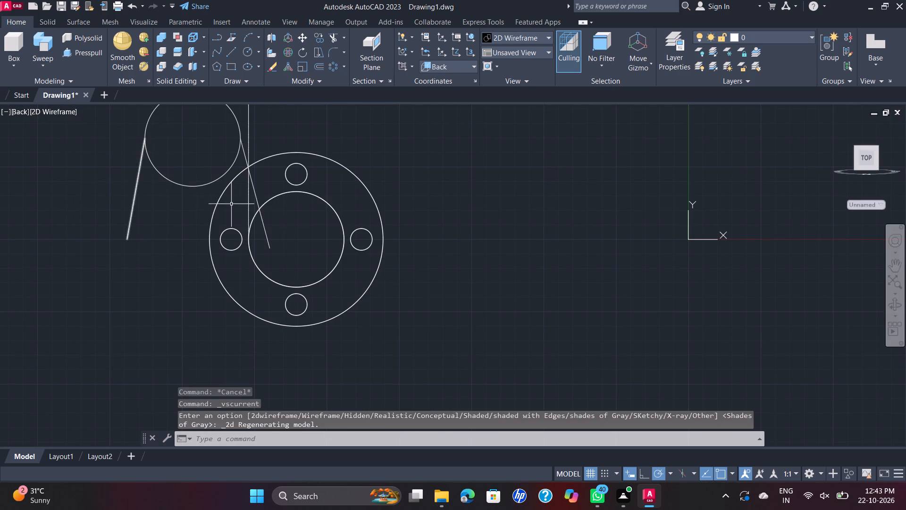
Move the circle with its two slanted lines from the circle's centre onto the centre of the pipe bend's round four-hole flange.
{"action": "scroll", "coordinate": [350, 231], "scroll_direction": "down", "scroll_amount": 1}
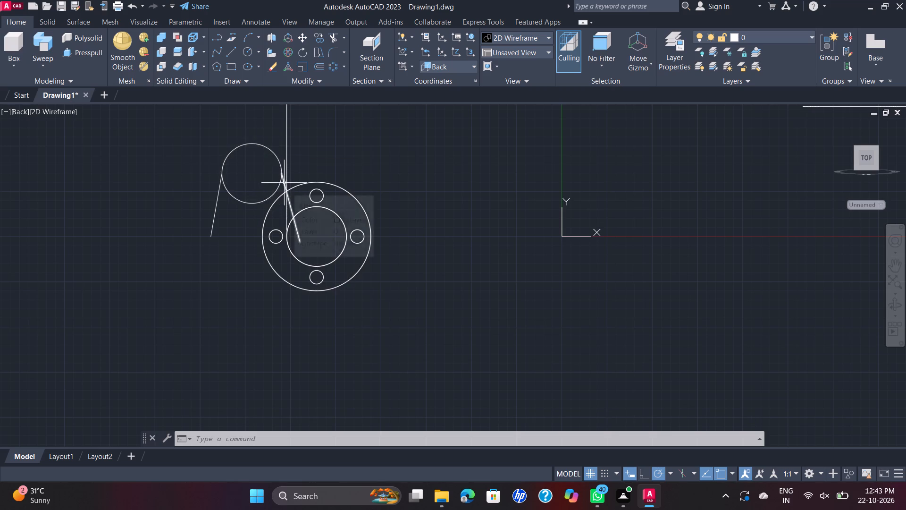
{"action": "left_click", "coordinate": [282, 153]}
{"action": "left_click", "coordinate": [217, 189]}
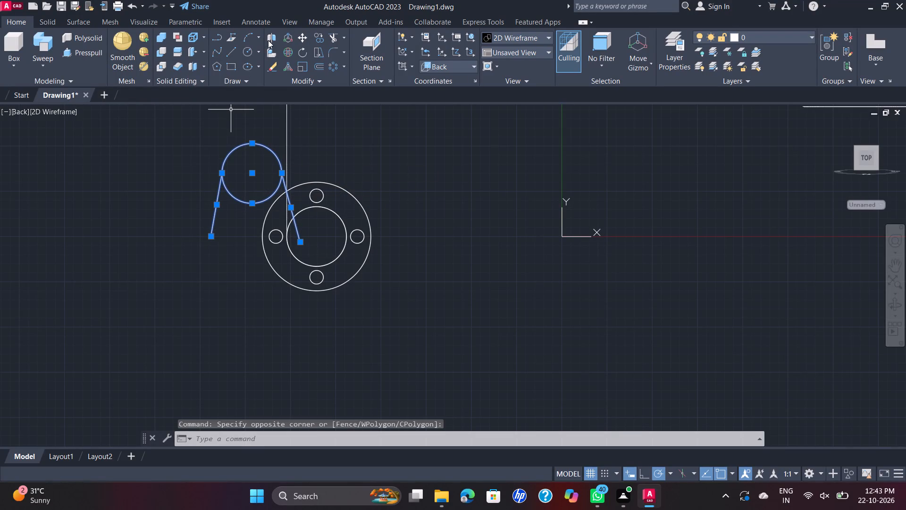
{"action": "left_click", "coordinate": [300, 34]}
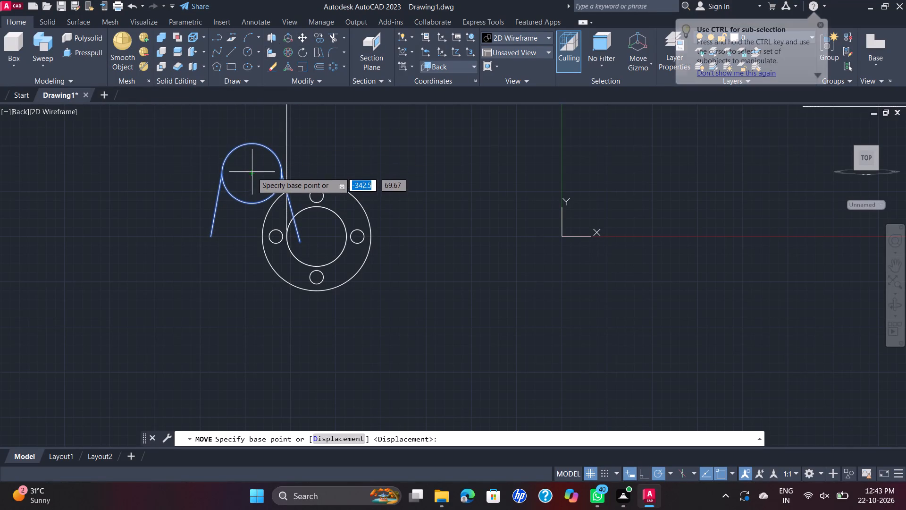
{"action": "left_click", "coordinate": [252, 174]}
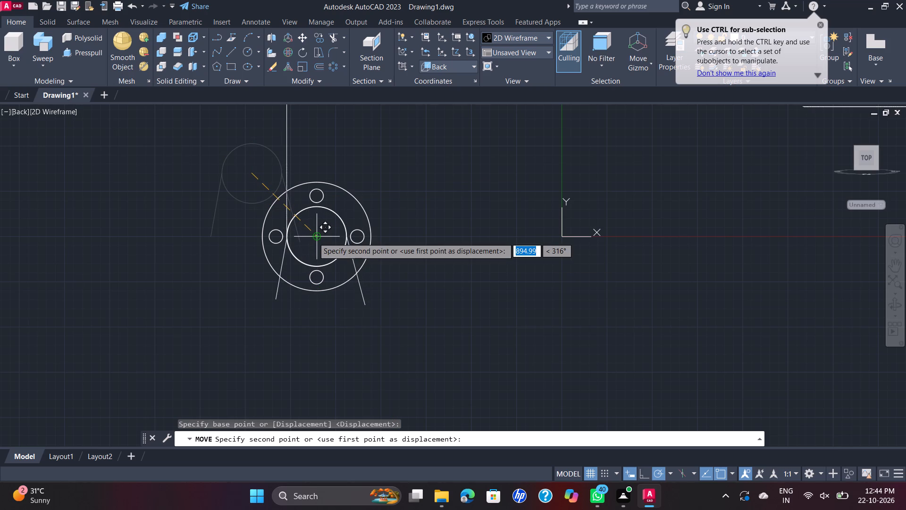
{"action": "left_click", "coordinate": [313, 238]}
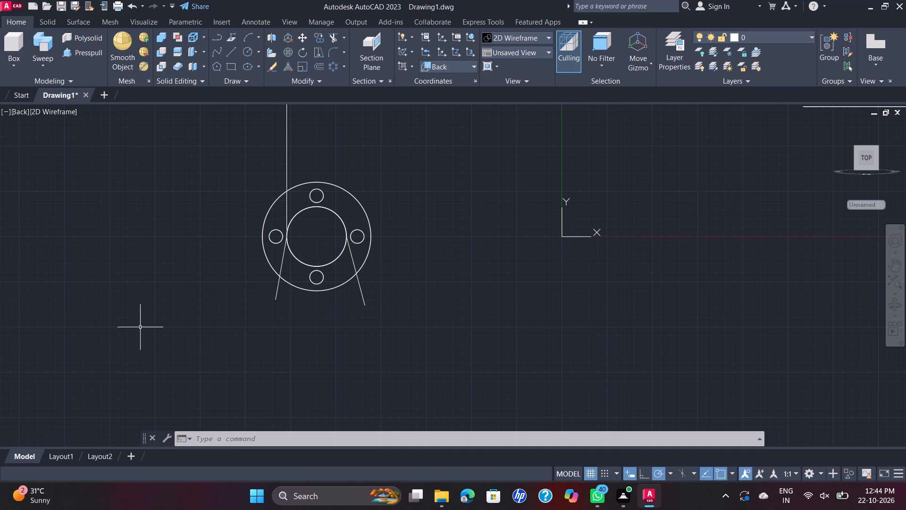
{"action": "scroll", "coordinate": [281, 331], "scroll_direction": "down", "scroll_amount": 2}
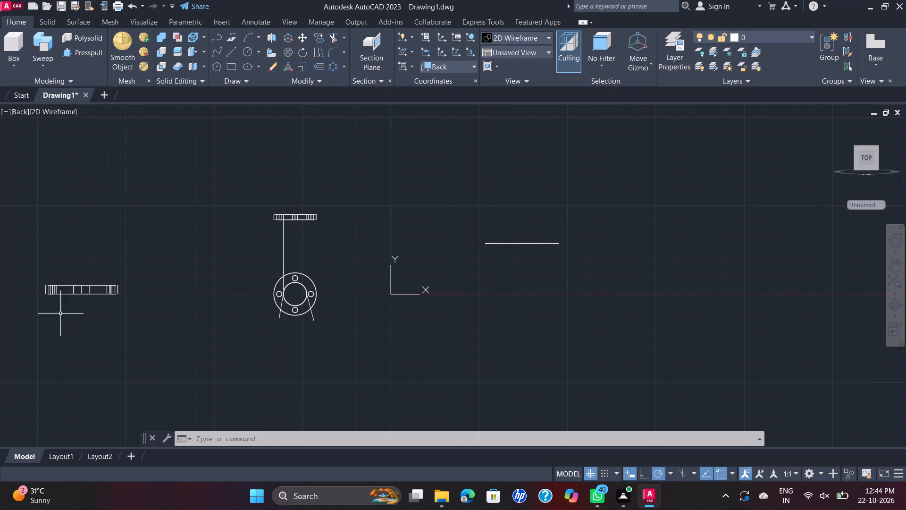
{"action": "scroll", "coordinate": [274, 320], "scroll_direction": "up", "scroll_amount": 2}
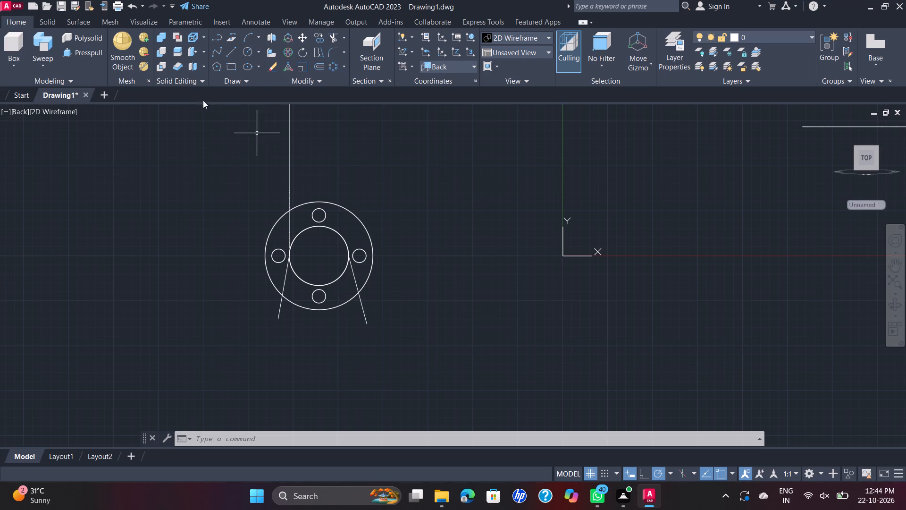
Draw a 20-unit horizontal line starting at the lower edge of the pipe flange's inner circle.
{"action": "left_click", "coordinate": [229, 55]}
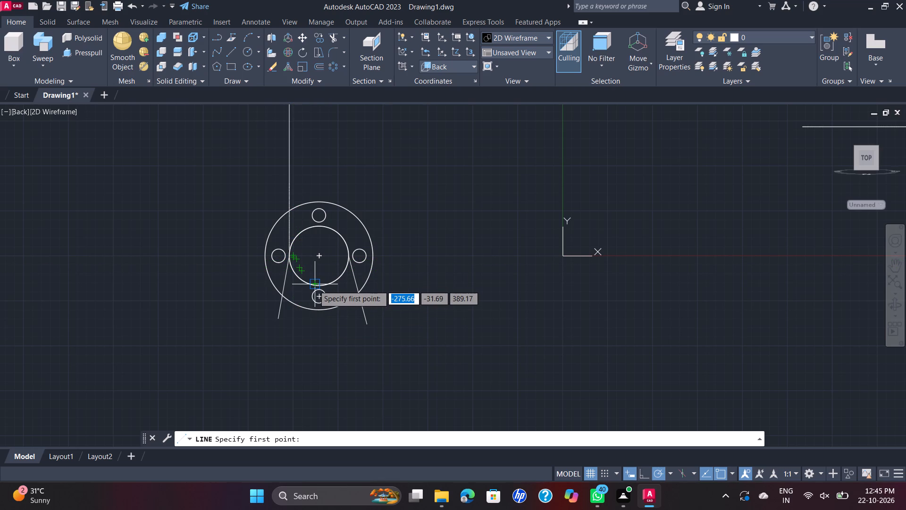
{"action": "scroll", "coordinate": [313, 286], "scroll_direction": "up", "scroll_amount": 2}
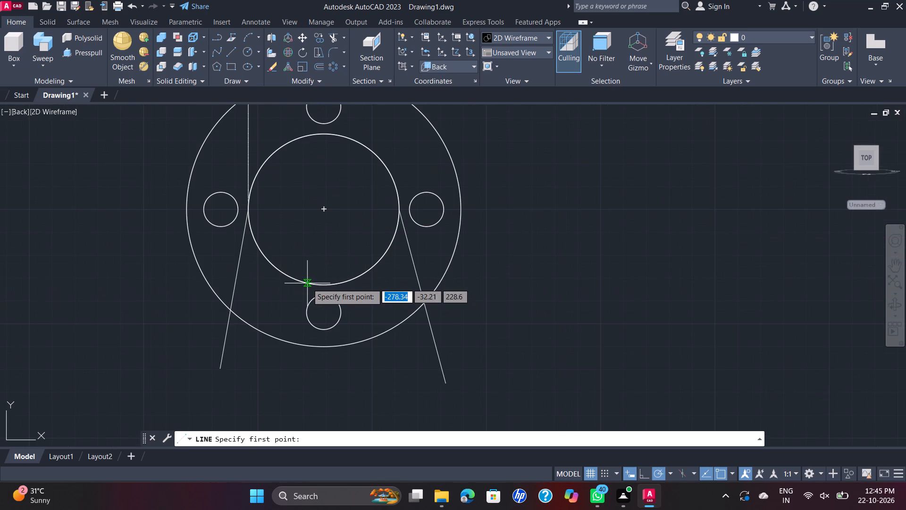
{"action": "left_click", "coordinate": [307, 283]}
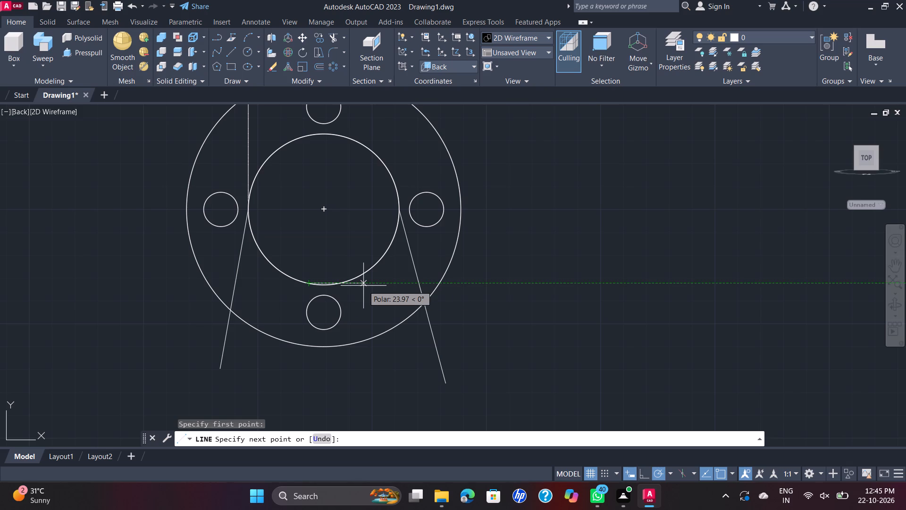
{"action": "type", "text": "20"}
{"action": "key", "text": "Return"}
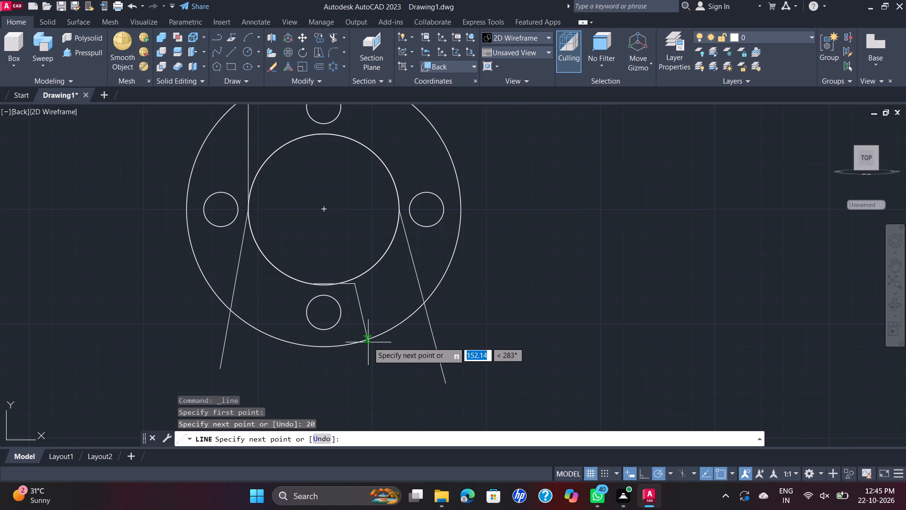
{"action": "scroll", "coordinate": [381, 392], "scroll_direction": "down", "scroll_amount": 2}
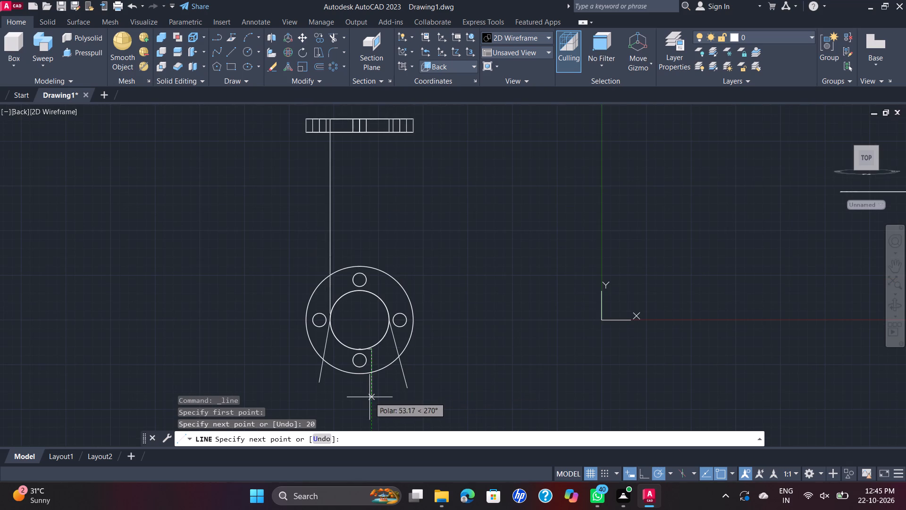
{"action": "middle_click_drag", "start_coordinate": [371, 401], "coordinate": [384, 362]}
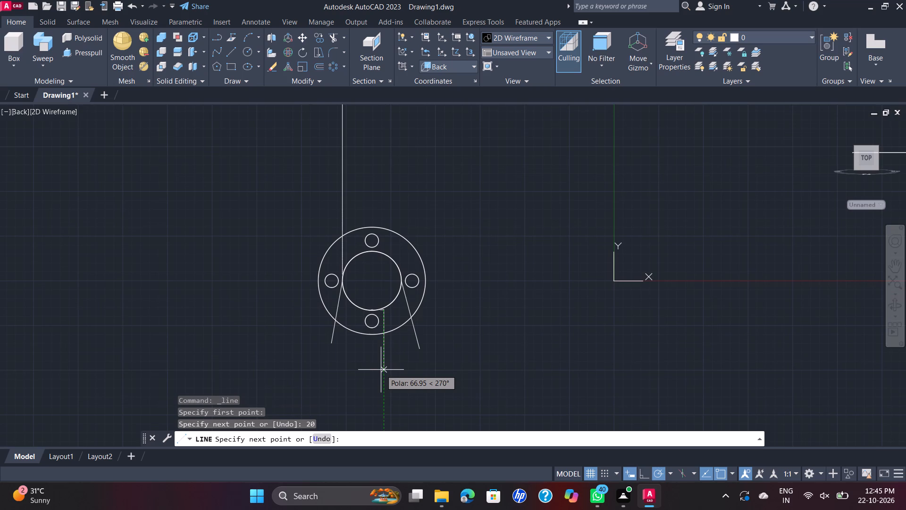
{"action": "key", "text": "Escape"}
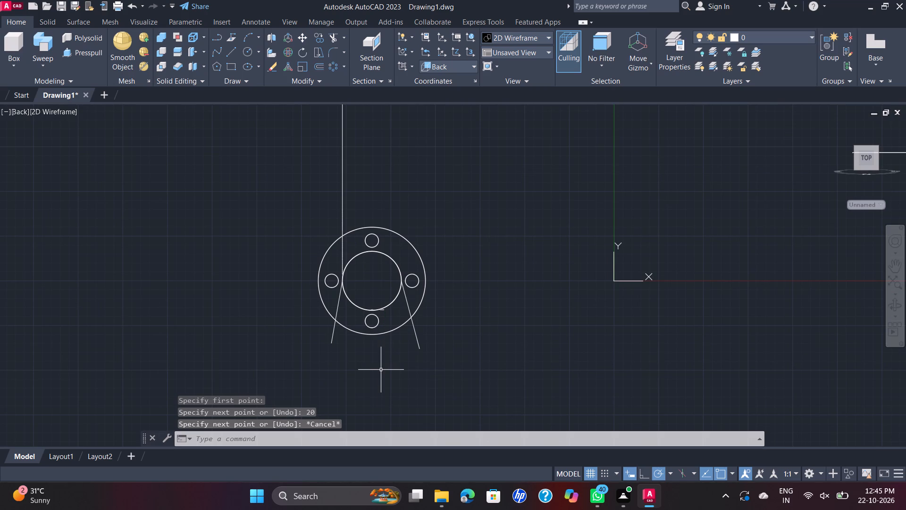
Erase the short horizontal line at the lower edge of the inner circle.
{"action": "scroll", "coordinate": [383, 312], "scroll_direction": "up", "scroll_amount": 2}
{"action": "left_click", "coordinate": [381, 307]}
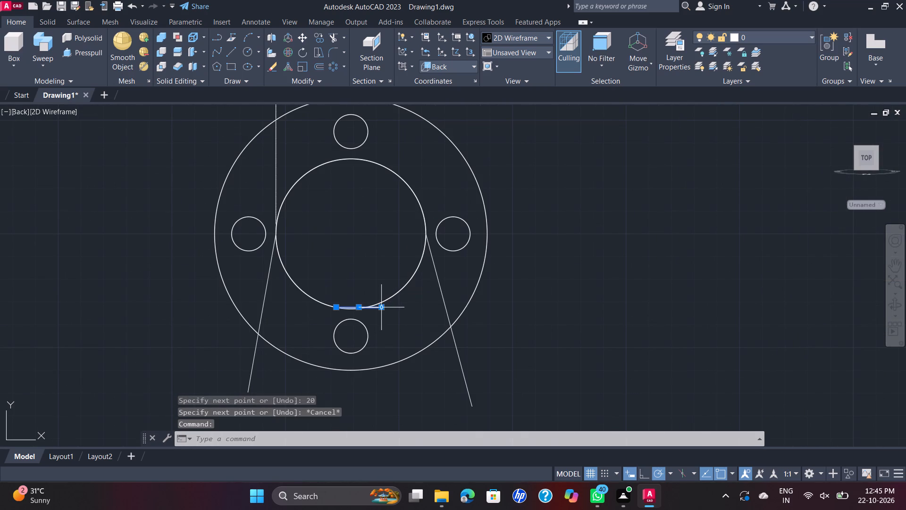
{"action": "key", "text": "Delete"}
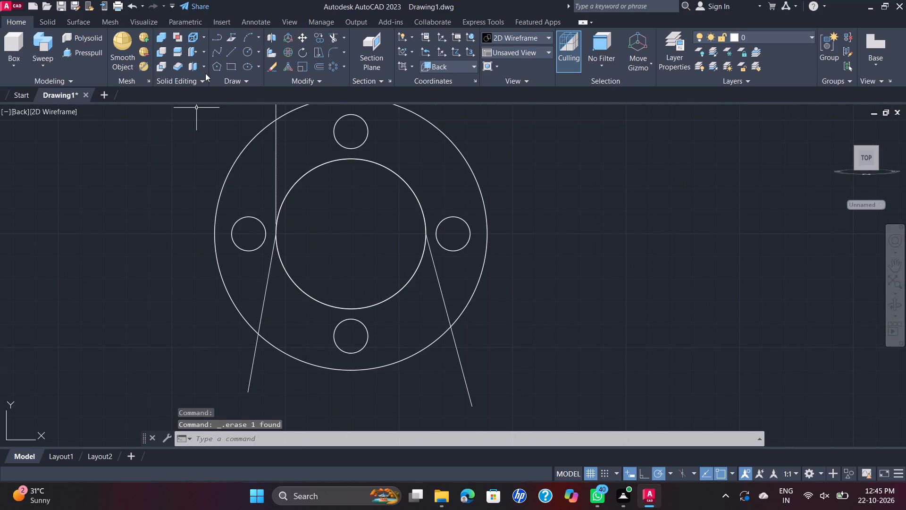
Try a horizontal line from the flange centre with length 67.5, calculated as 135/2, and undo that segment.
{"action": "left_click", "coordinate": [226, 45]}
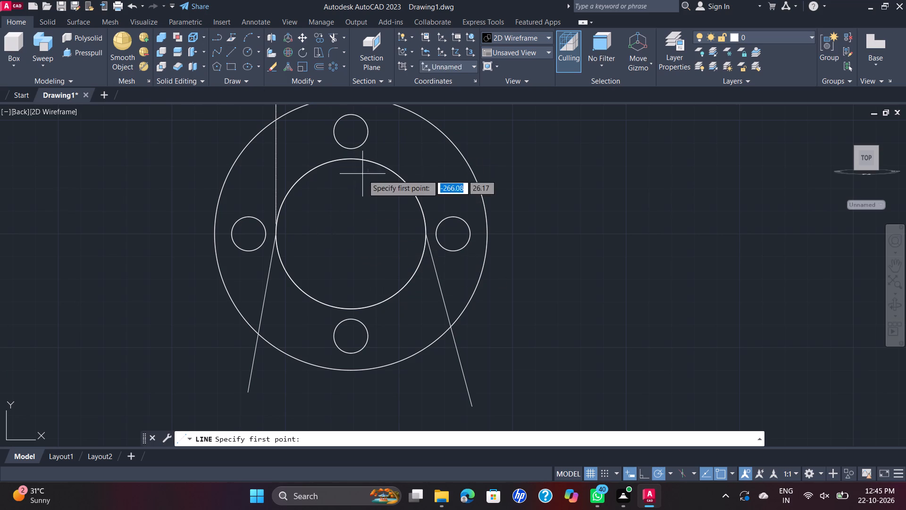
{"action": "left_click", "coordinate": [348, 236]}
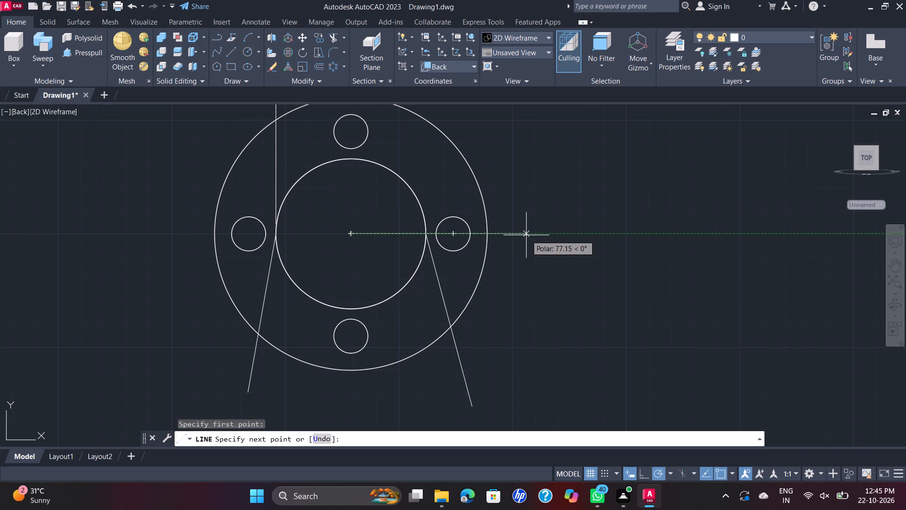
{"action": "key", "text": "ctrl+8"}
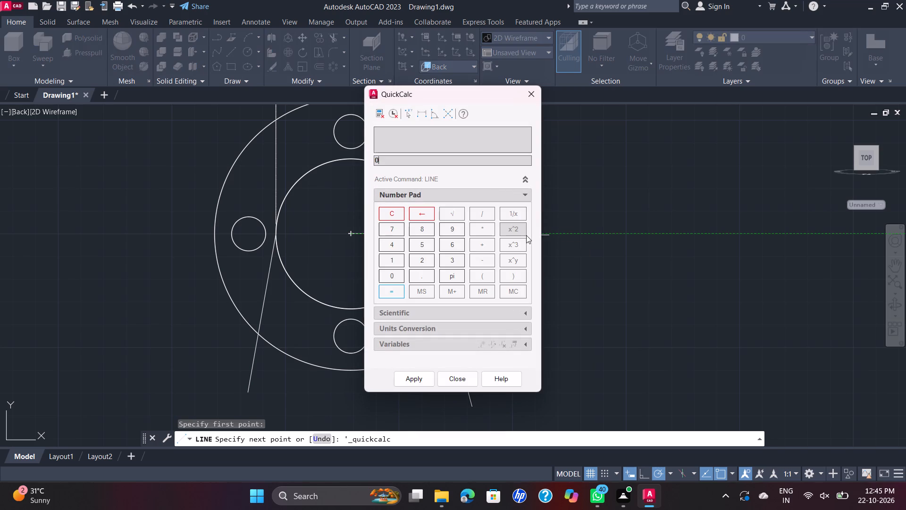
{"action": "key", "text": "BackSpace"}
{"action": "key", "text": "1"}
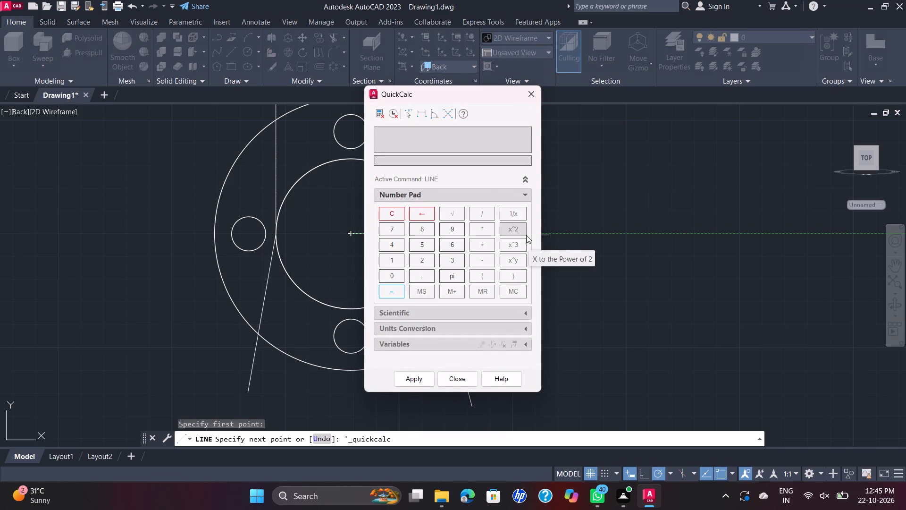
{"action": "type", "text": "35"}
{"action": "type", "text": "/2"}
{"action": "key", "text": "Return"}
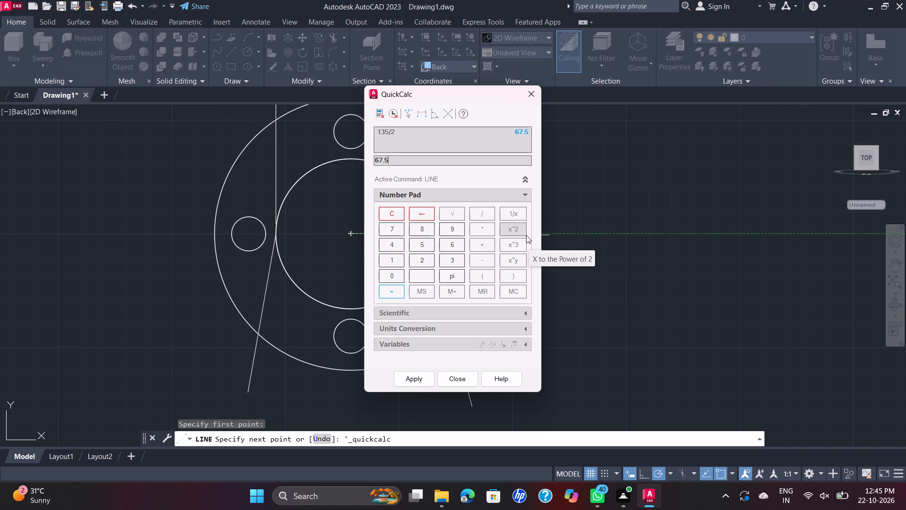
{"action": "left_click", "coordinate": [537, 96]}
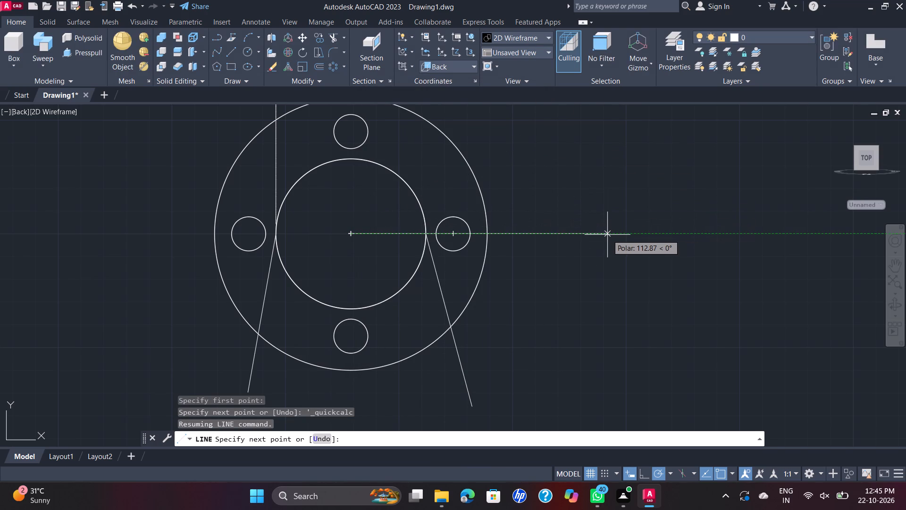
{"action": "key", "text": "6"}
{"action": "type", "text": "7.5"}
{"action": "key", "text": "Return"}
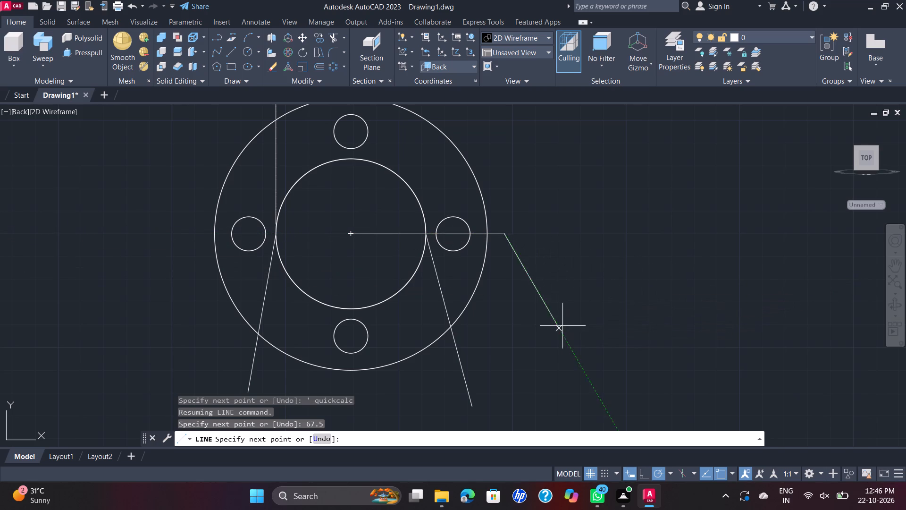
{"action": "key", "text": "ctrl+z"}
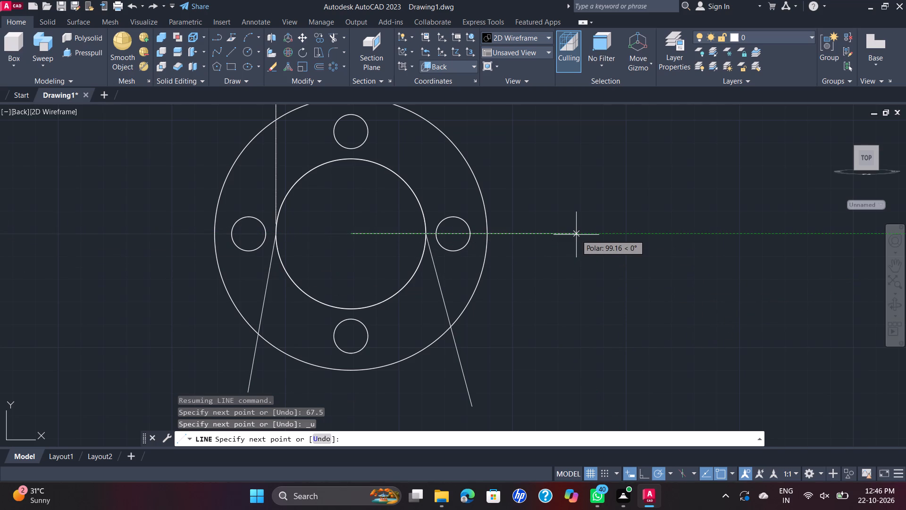
Draw a 10-unit horizontal segment from the flange centre toward the origin, followed by a 20-unit segment back the opposite way.
{"action": "type", "text": "10"}
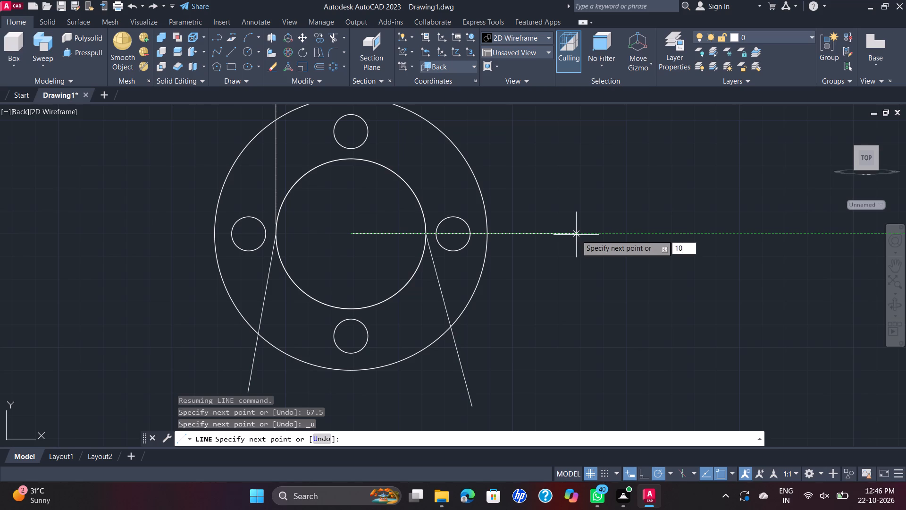
{"action": "key", "text": "Return"}
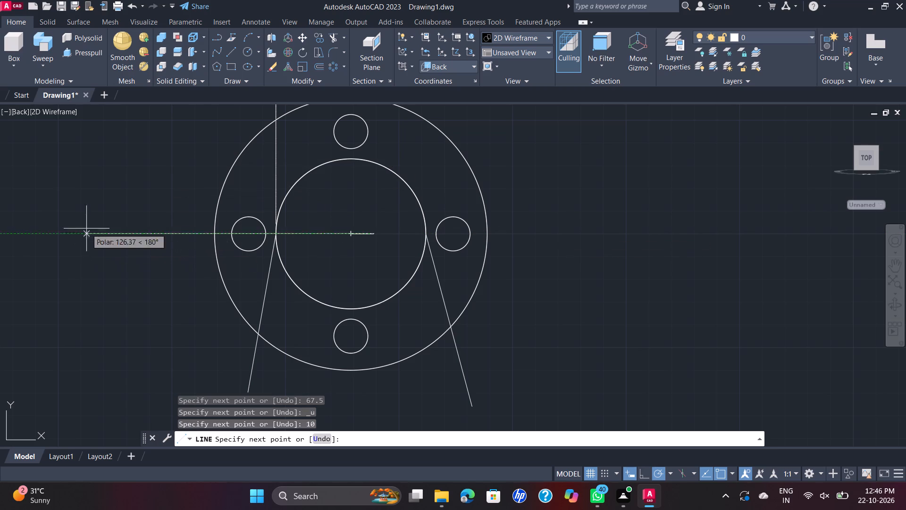
{"action": "type", "text": "10"}
{"action": "key", "text": "Return"}
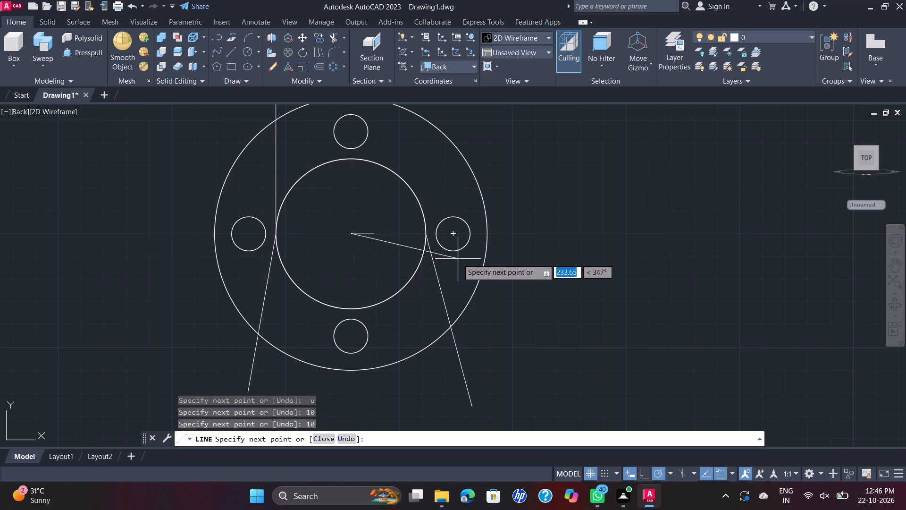
{"action": "key", "text": "ctrl+z"}
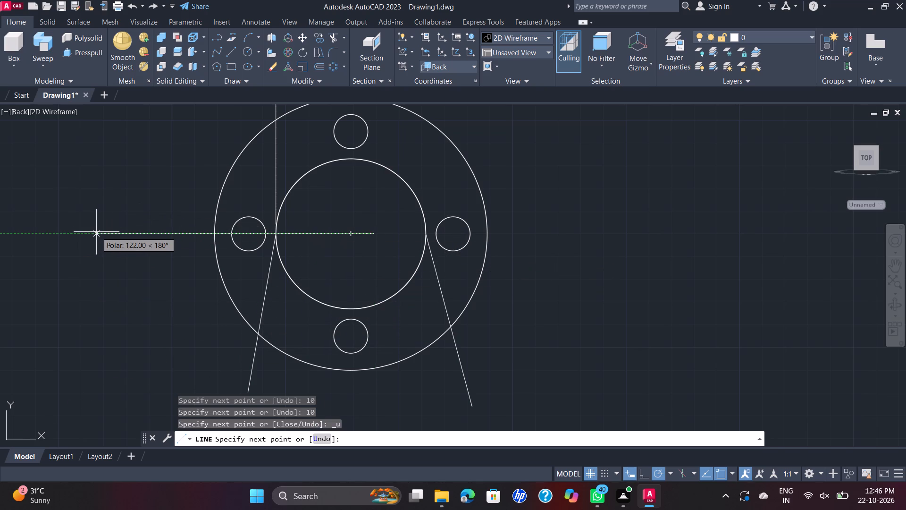
{"action": "key", "text": "2"}
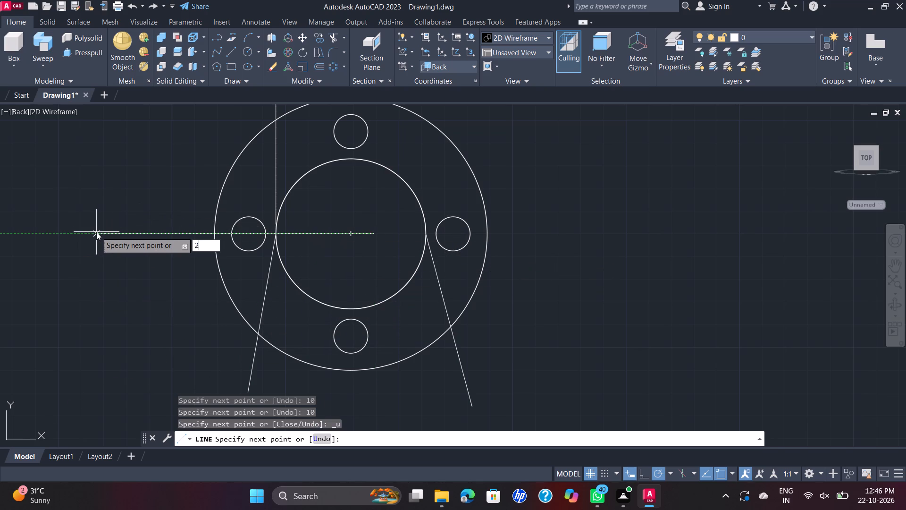
{"action": "key", "text": "0"}
{"action": "key", "text": "Return"}
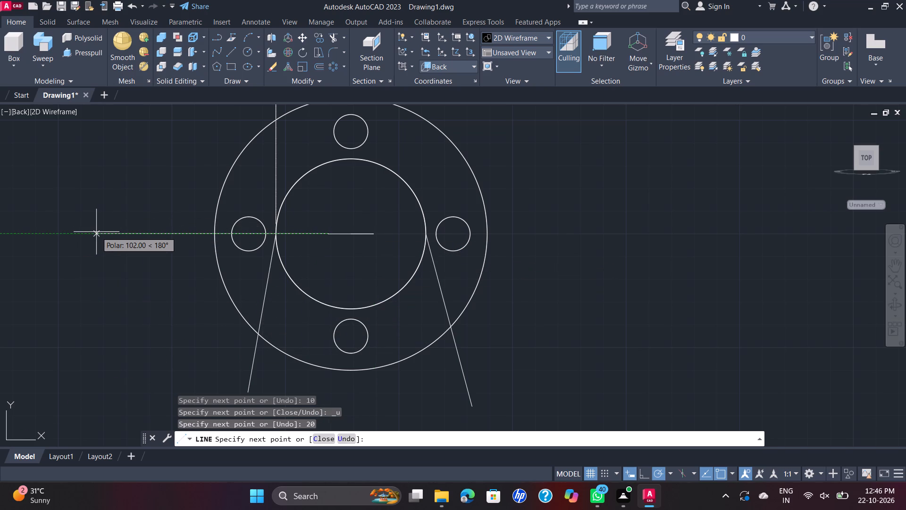
Complete a closed 20 by 135 rectangle extending downward from the horizontal line through the flange centre.
{"action": "scroll", "coordinate": [312, 337], "scroll_direction": "down", "scroll_amount": 1}
{"action": "middle_click_drag", "start_coordinate": [308, 348], "coordinate": [304, 319]}
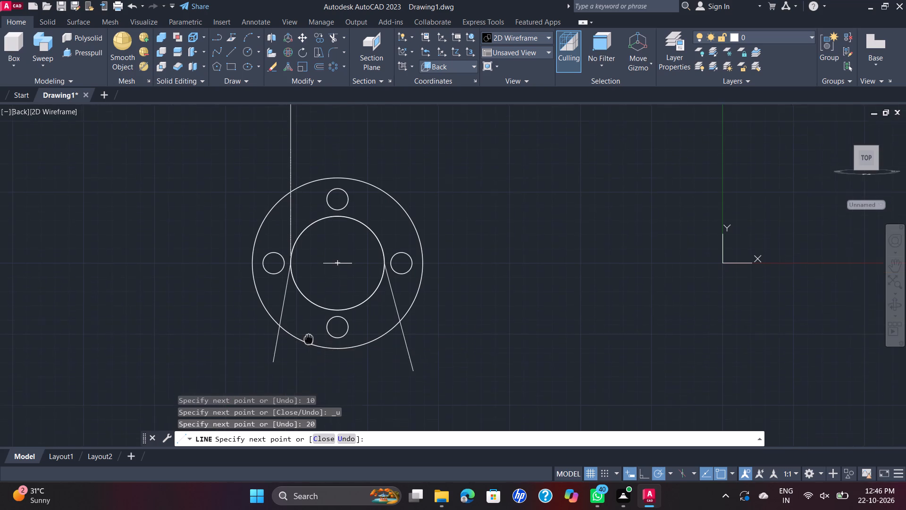
{"action": "middle_click_drag", "start_coordinate": [304, 319], "coordinate": [325, 279]}
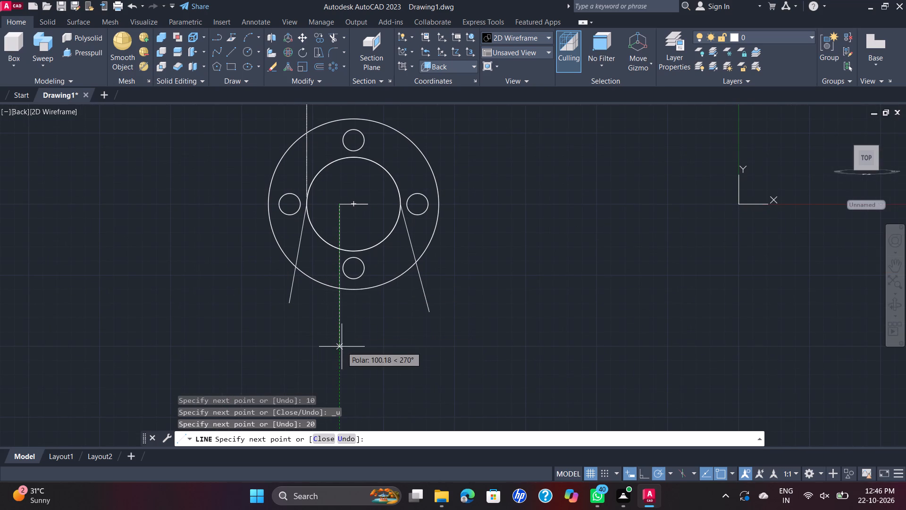
{"action": "type", "text": "135"}
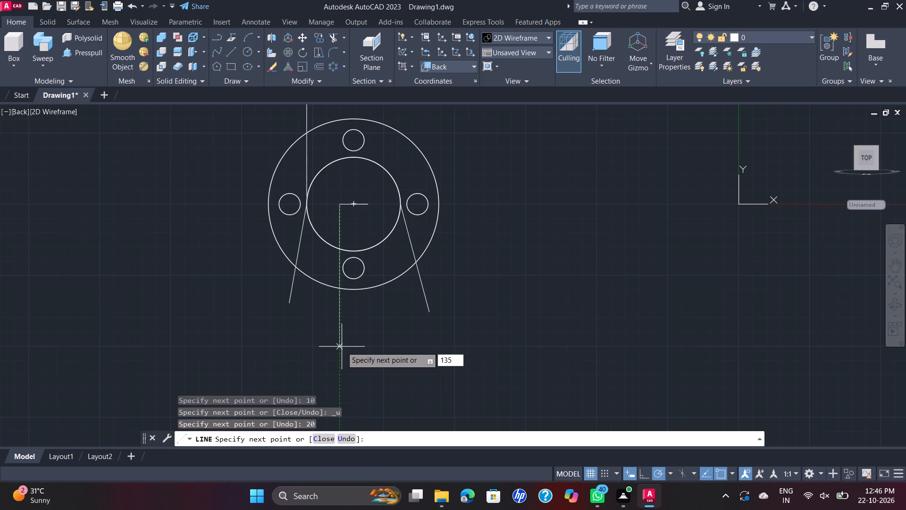
{"action": "key", "text": "Return"}
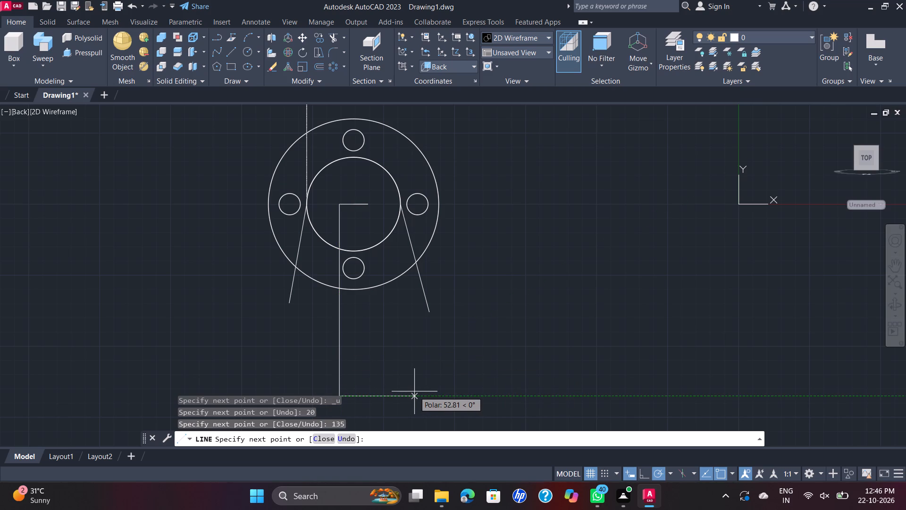
{"action": "type", "text": "20"}
{"action": "key", "text": "Return"}
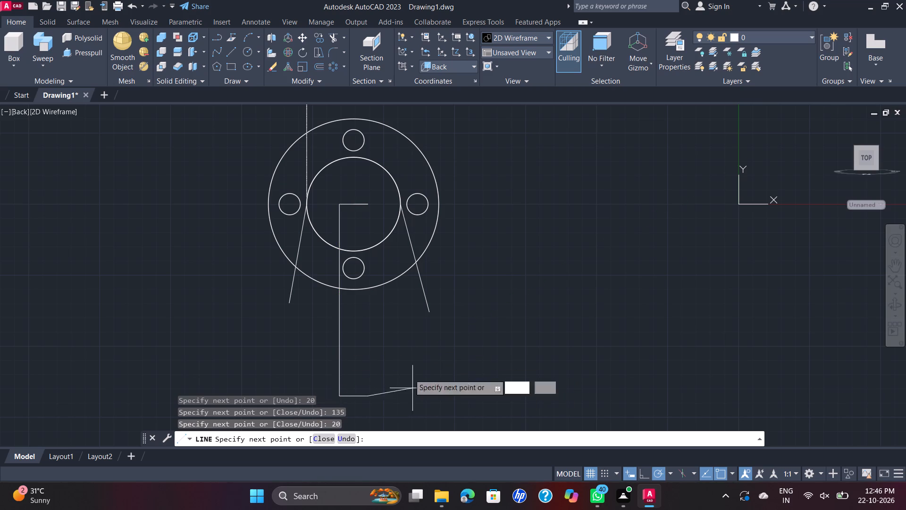
{"action": "left_click", "coordinate": [367, 204]}
{"action": "key", "text": "Escape"}
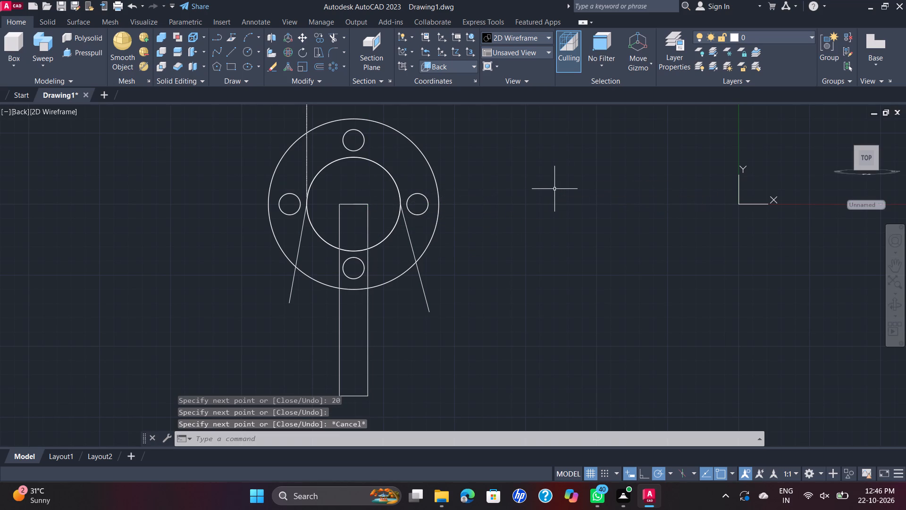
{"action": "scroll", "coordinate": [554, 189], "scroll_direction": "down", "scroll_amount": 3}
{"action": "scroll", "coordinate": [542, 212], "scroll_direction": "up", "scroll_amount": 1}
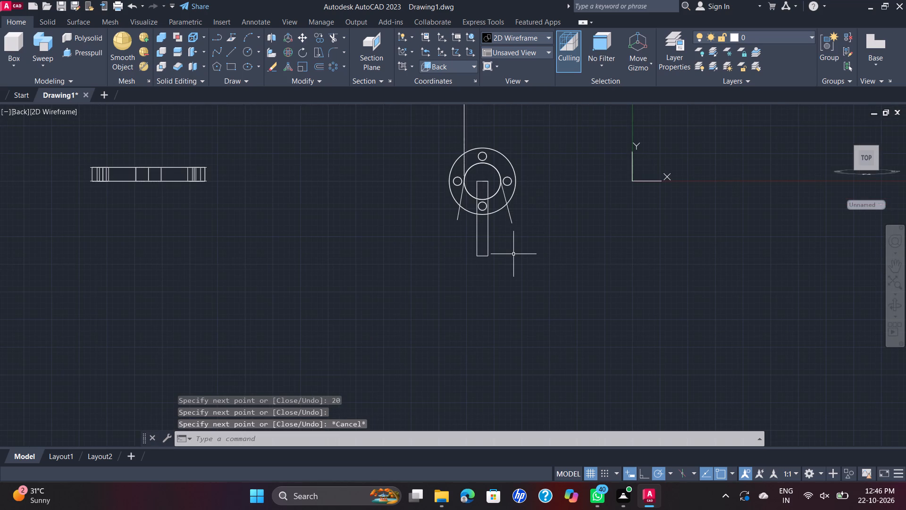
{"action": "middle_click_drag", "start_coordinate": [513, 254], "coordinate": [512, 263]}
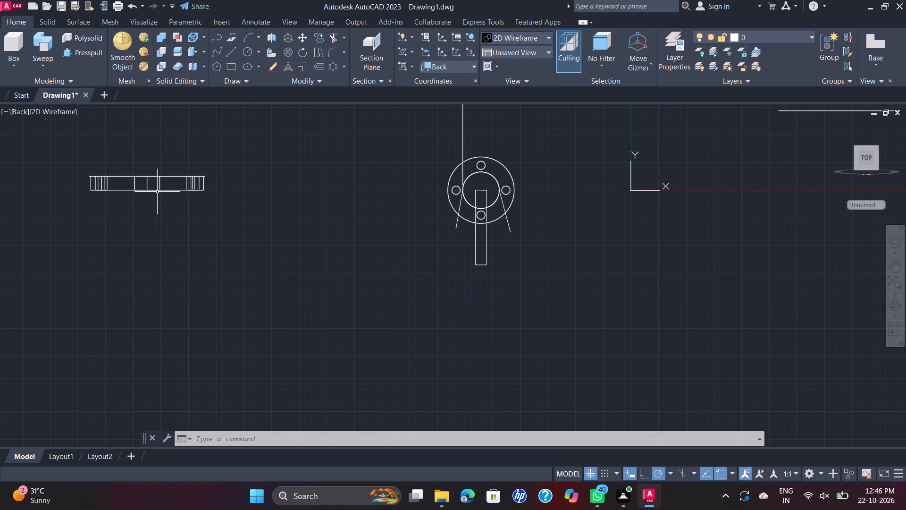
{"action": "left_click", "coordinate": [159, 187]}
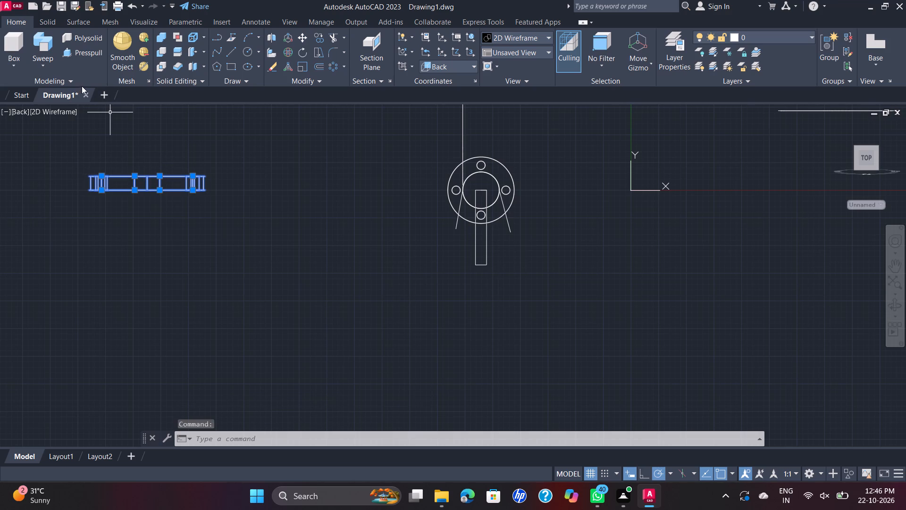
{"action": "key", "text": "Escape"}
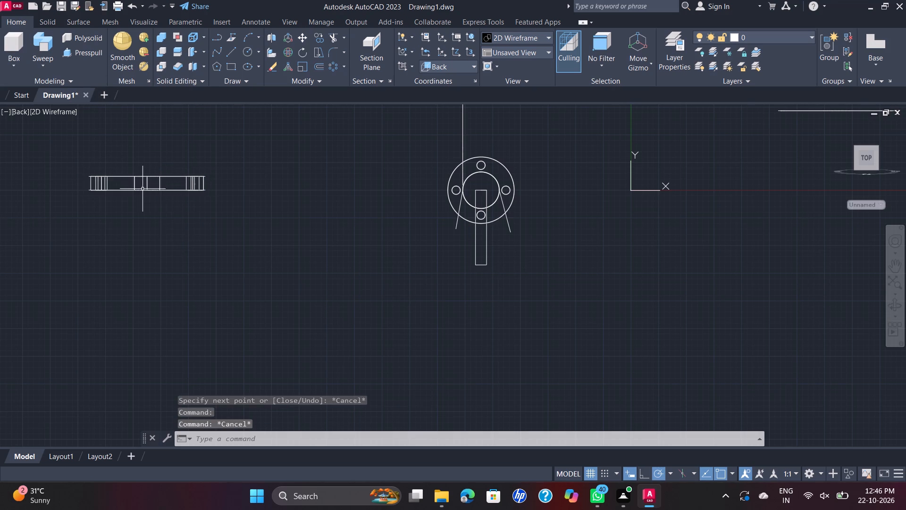
Switch to the SE Isometric view and examine the lower flange with its rectangle, inner circle and slanted lines.
{"action": "left_click", "coordinate": [18, 112]}
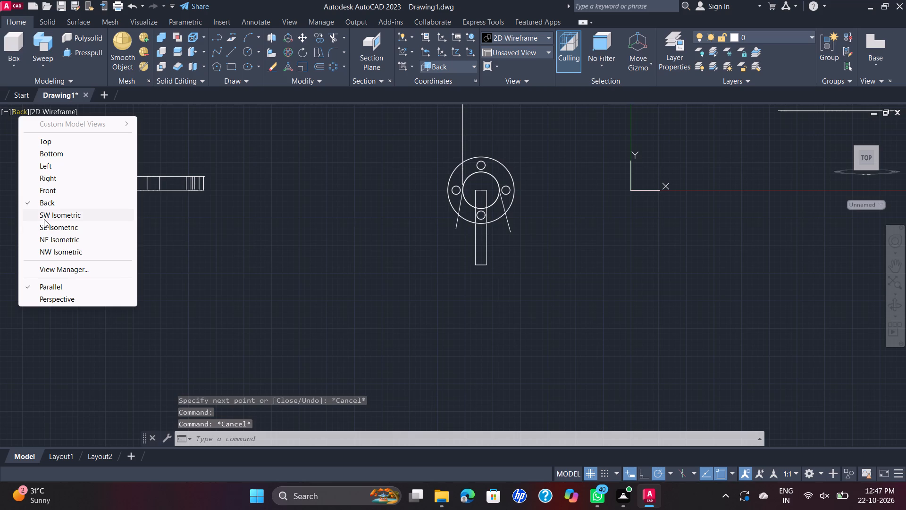
{"action": "left_click", "coordinate": [50, 231]}
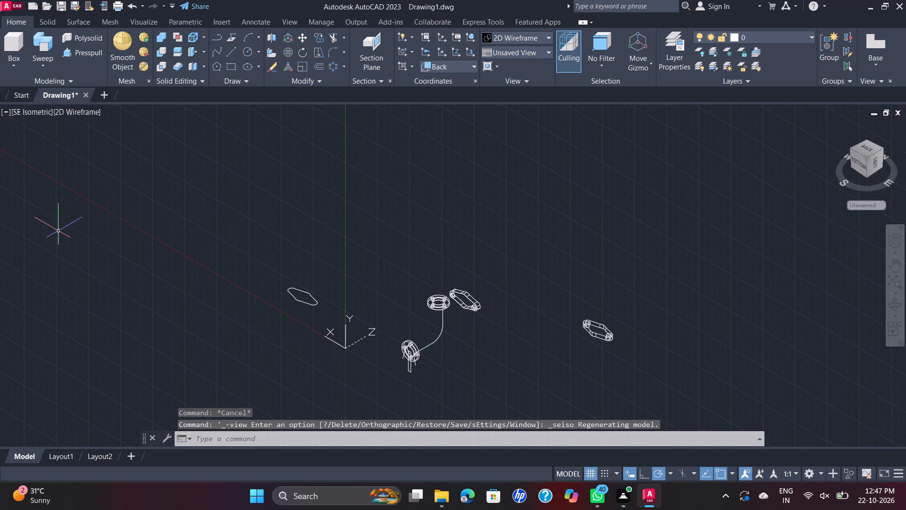
{"action": "scroll", "coordinate": [436, 368], "scroll_direction": "up", "scroll_amount": 3}
{"action": "middle_click_drag", "start_coordinate": [395, 343], "coordinate": [404, 319]}
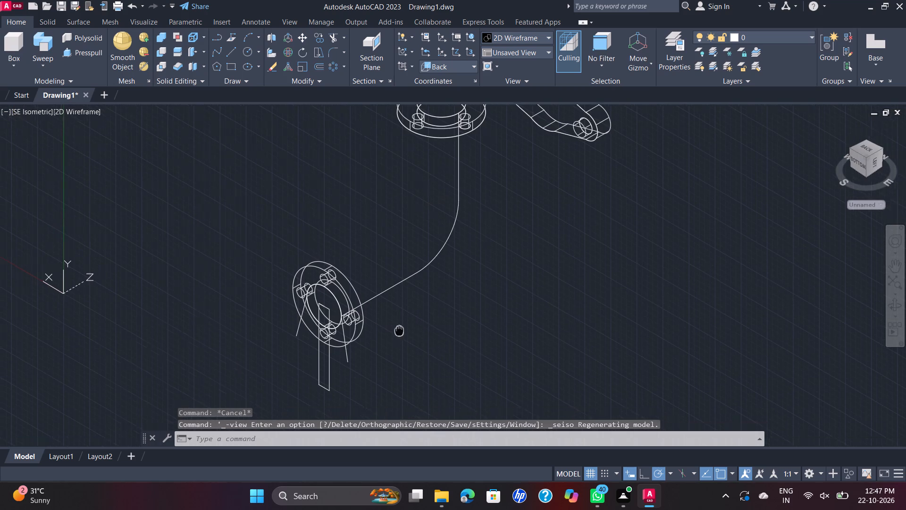
{"action": "middle_click_drag", "start_coordinate": [404, 319], "coordinate": [419, 285]}
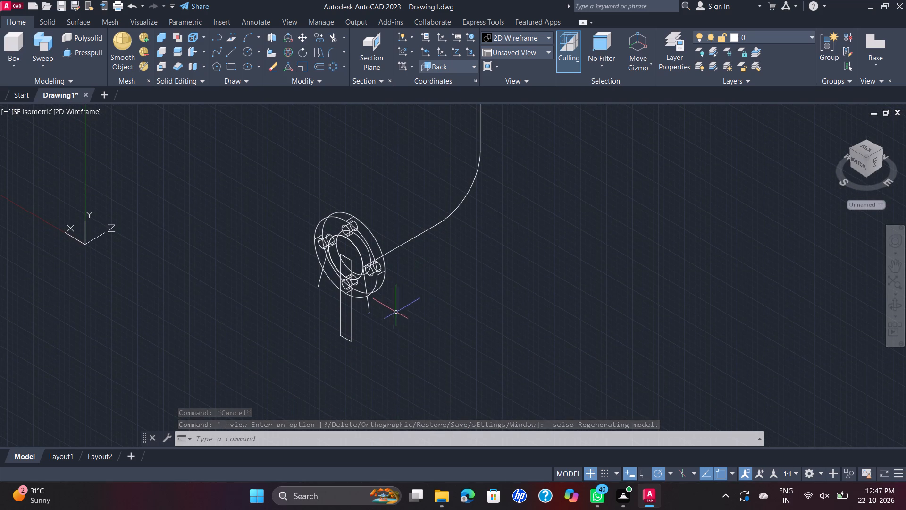
{"action": "scroll", "coordinate": [348, 273], "scroll_direction": "up", "scroll_amount": 4}
{"action": "scroll", "coordinate": [407, 259], "scroll_direction": "down", "scroll_amount": 2}
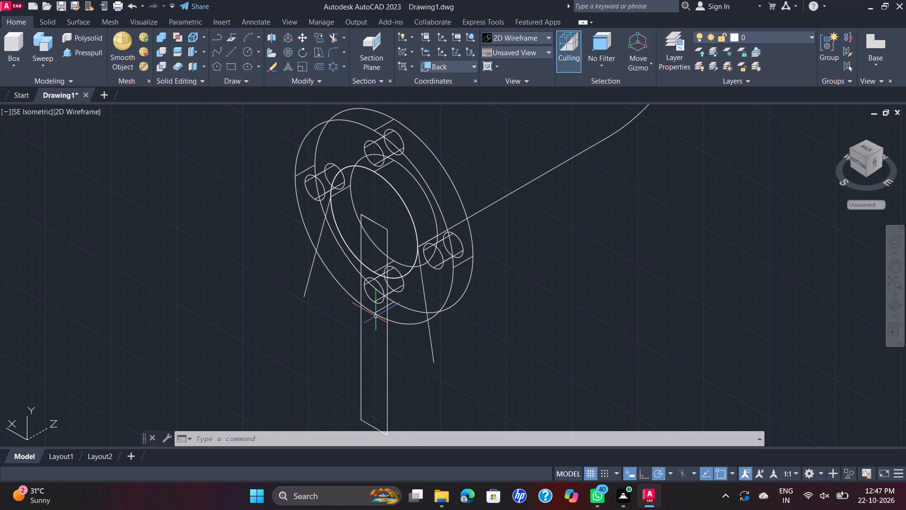
{"action": "scroll", "coordinate": [392, 292], "scroll_direction": "up", "scroll_amount": 1}
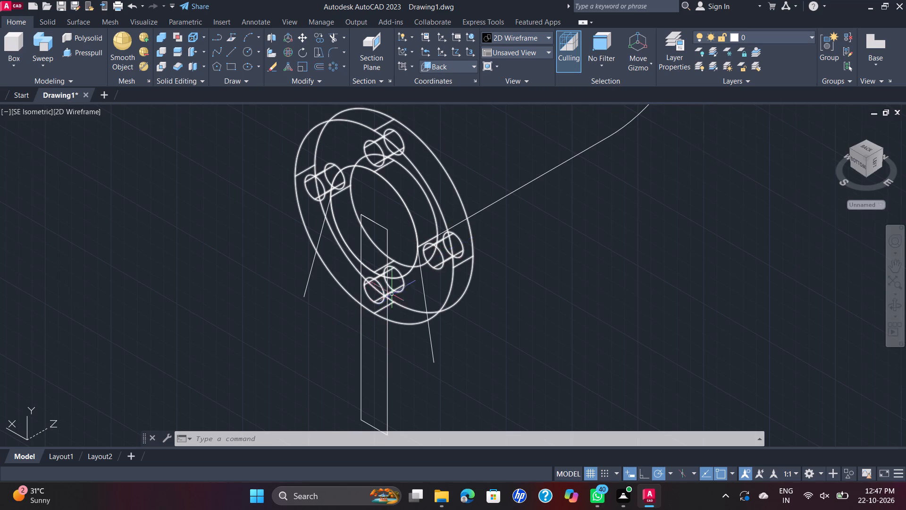
{"action": "scroll", "coordinate": [392, 289], "scroll_direction": "up", "scroll_amount": 2}
{"action": "scroll", "coordinate": [392, 288], "scroll_direction": "down", "scroll_amount": 3}
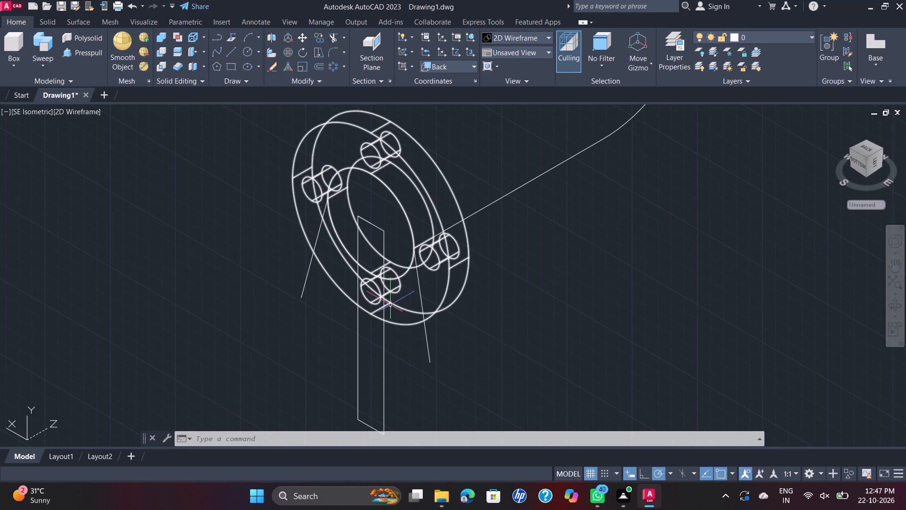
{"action": "scroll", "coordinate": [387, 305], "scroll_direction": "up", "scroll_amount": 1}
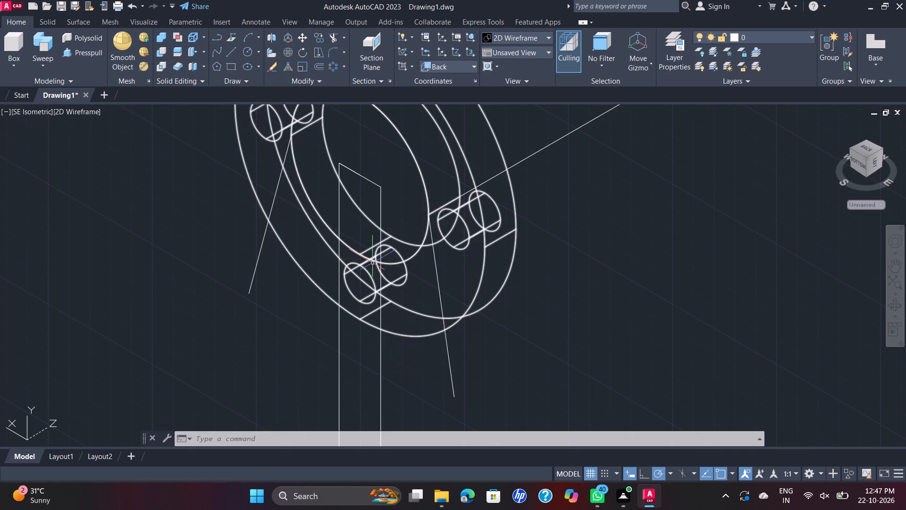
Move the rectangle, inner circle and both slanted lines along the pipe axis, using the midpoint of the rectangle's top edge as base point.
{"action": "left_click", "coordinate": [373, 184]}
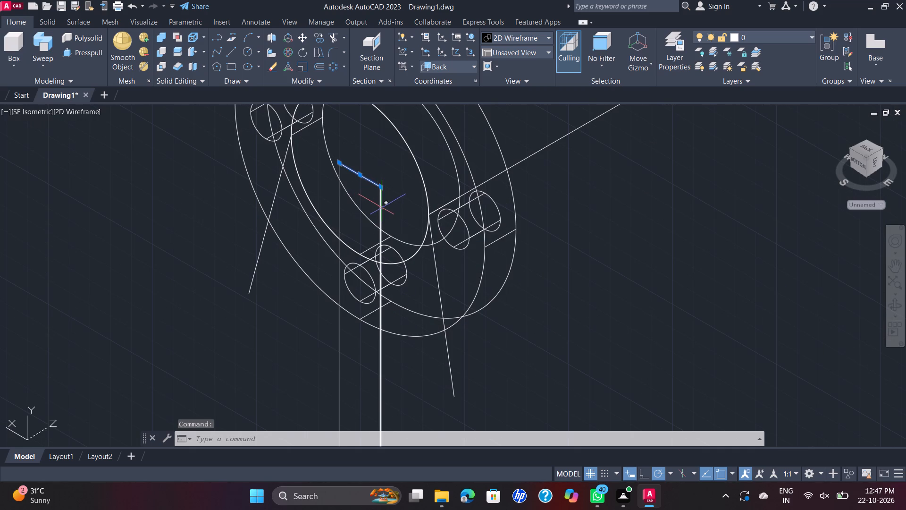
{"action": "left_click", "coordinate": [382, 208]}
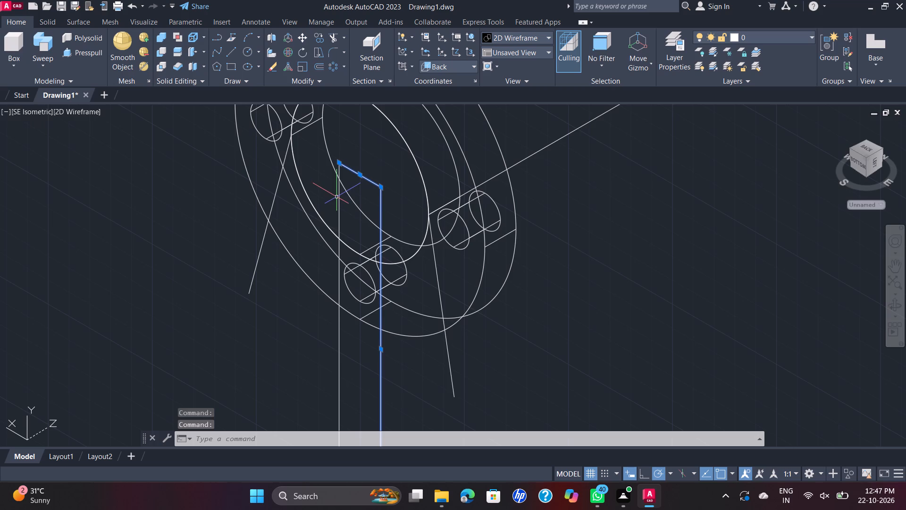
{"action": "left_click", "coordinate": [339, 200]}
{"action": "scroll", "coordinate": [342, 196], "scroll_direction": "down", "scroll_amount": 1}
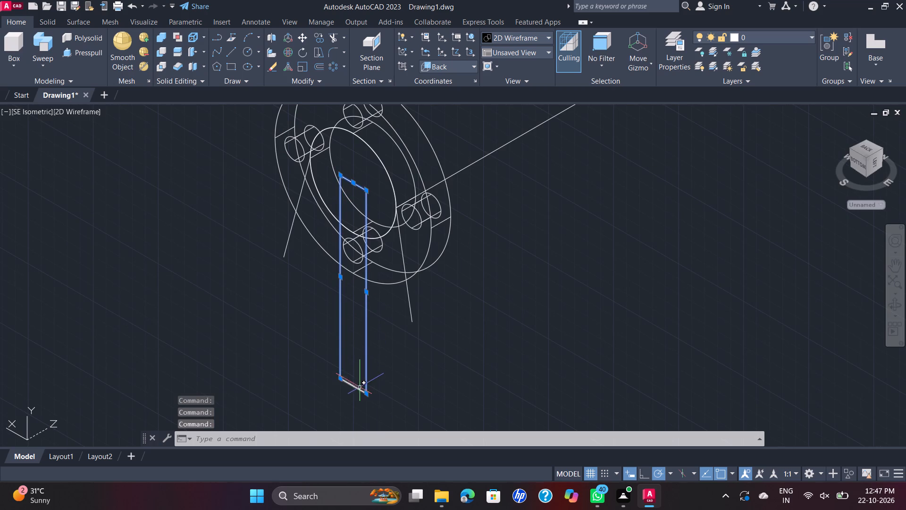
{"action": "left_click", "coordinate": [359, 389]}
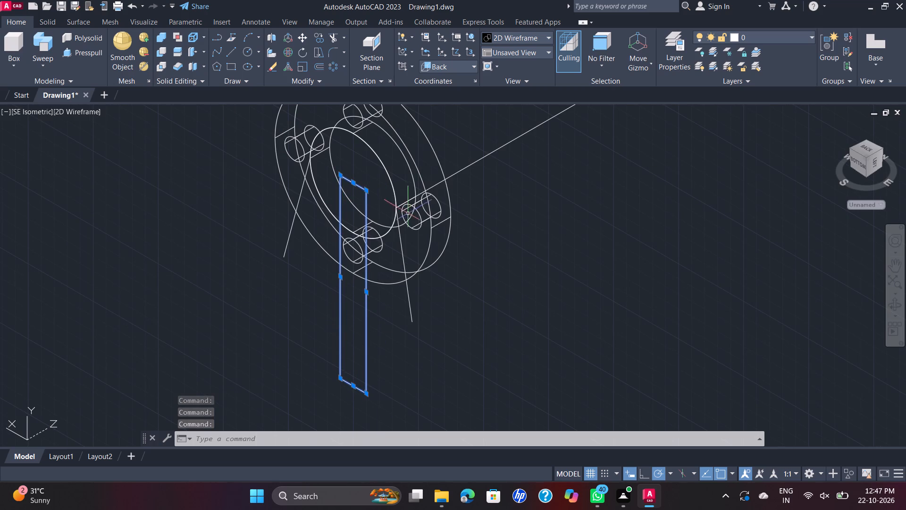
{"action": "left_click", "coordinate": [394, 226]}
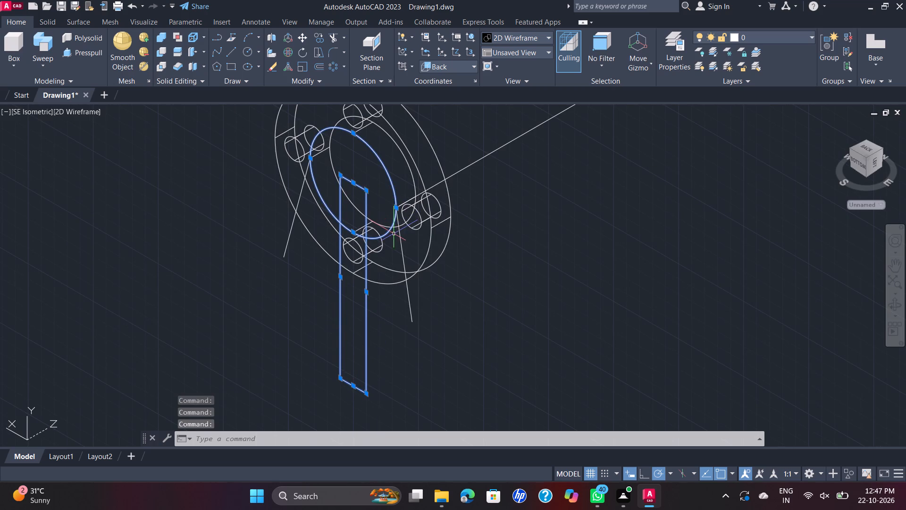
{"action": "left_click", "coordinate": [403, 242]}
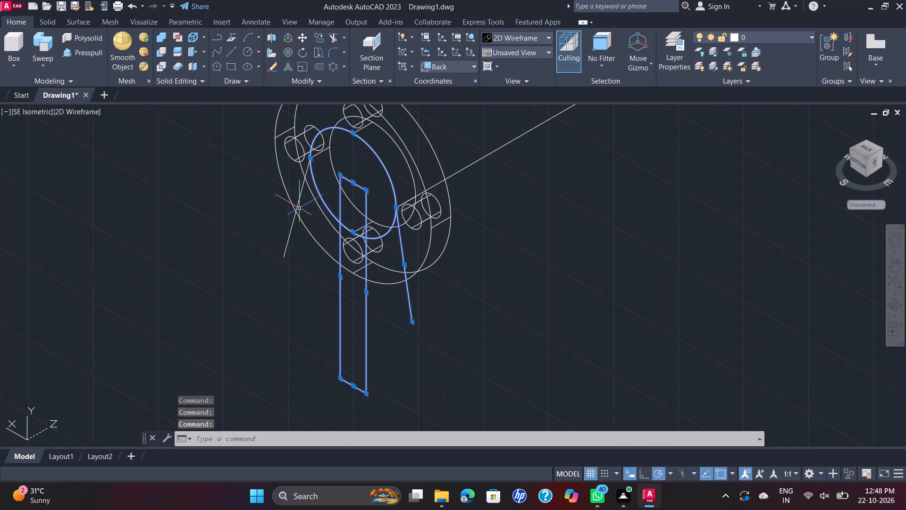
{"action": "left_click", "coordinate": [296, 205]}
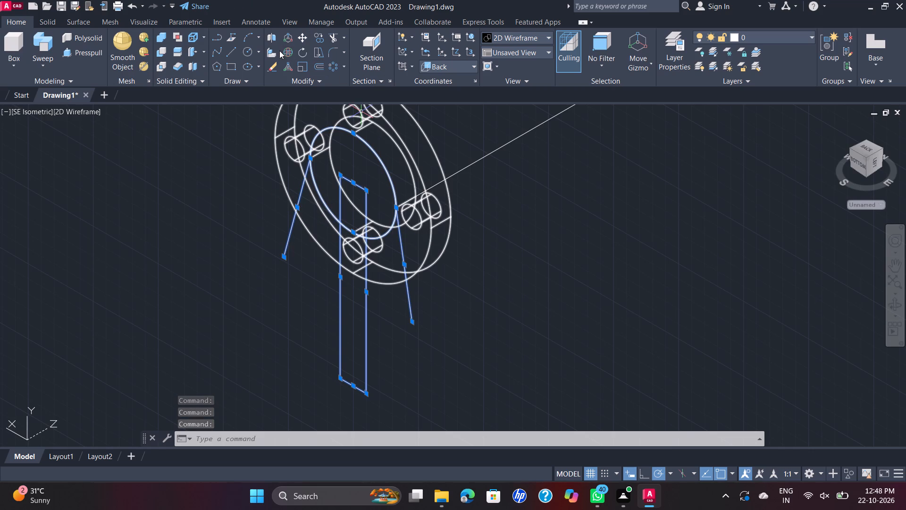
{"action": "left_click", "coordinate": [306, 34]}
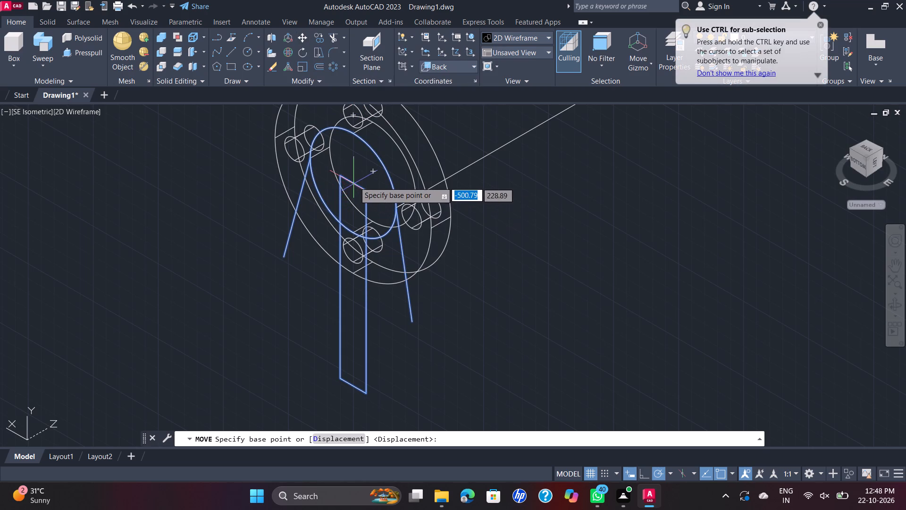
{"action": "scroll", "coordinate": [376, 176], "scroll_direction": "down", "scroll_amount": 2}
{"action": "scroll", "coordinate": [375, 178], "scroll_direction": "up", "scroll_amount": 3}
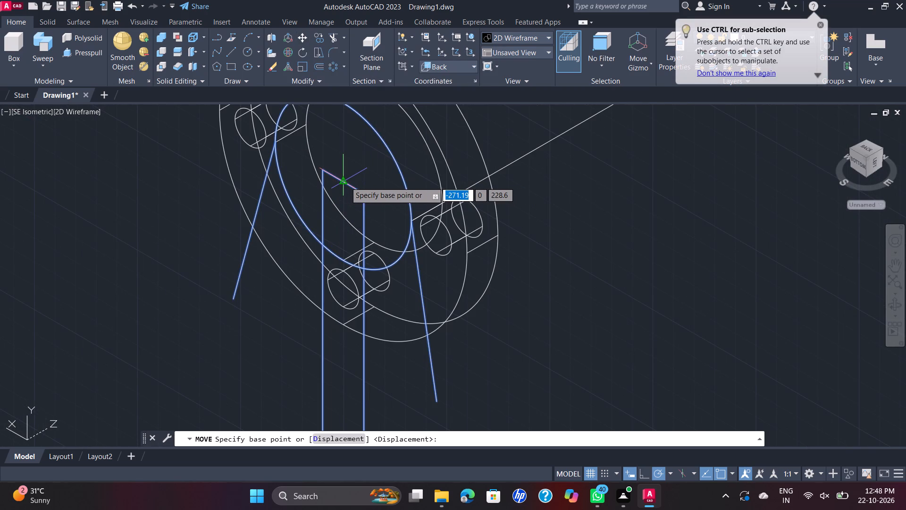
{"action": "left_click", "coordinate": [345, 182]}
{"action": "middle_click_drag", "start_coordinate": [452, 120], "coordinate": [387, 207]}
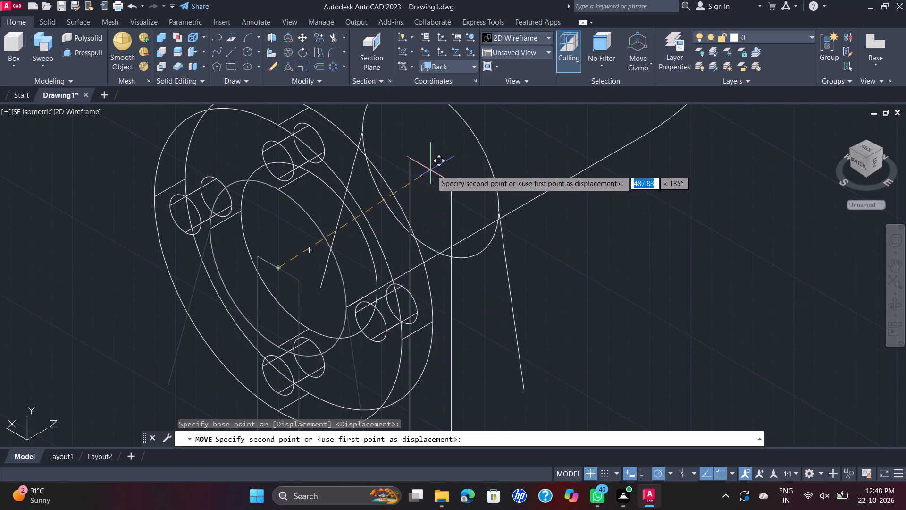
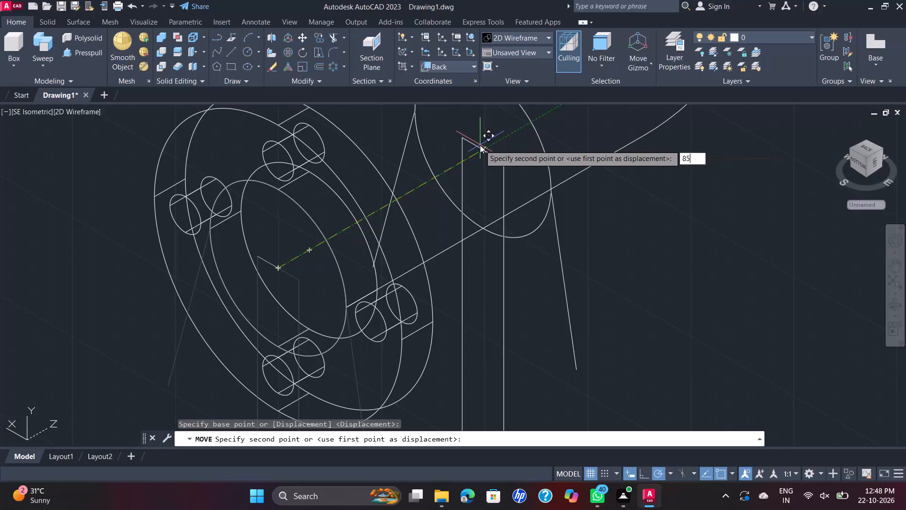
Finish moving the rectangle, inner circle and slanted lines with a displacement of 85 units along the pipe axis.
{"action": "key", "text": "Return"}
Delete the short leftover line at the lower flange's centre.
{"action": "scroll", "coordinate": [604, 204], "scroll_direction": "down", "scroll_amount": 1}
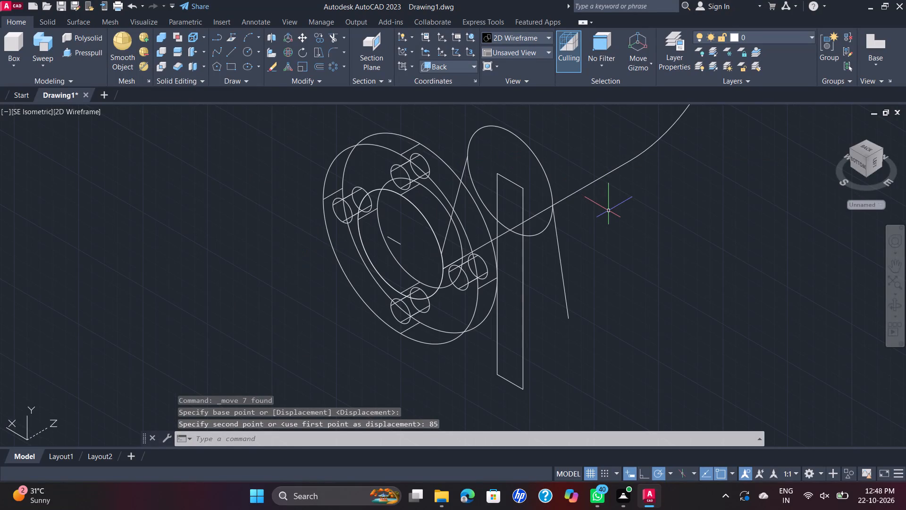
{"action": "scroll", "coordinate": [608, 211], "scroll_direction": "down", "scroll_amount": 1}
{"action": "middle_click_drag", "start_coordinate": [607, 211], "coordinate": [563, 220]}
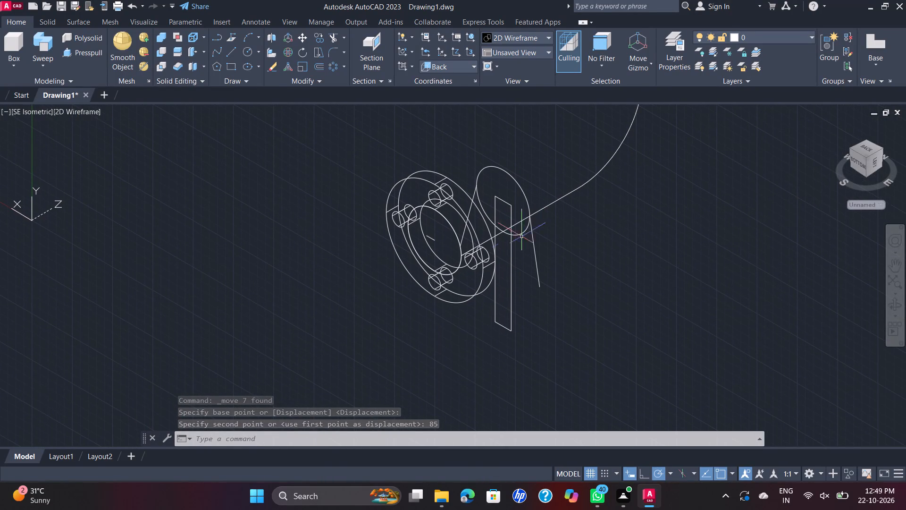
{"action": "left_click", "coordinate": [430, 237]}
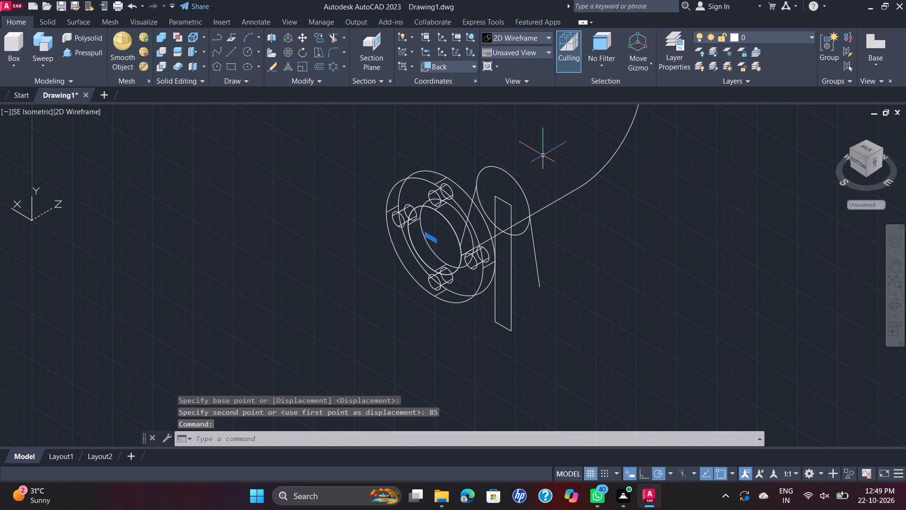
{"action": "key", "text": "Delete"}
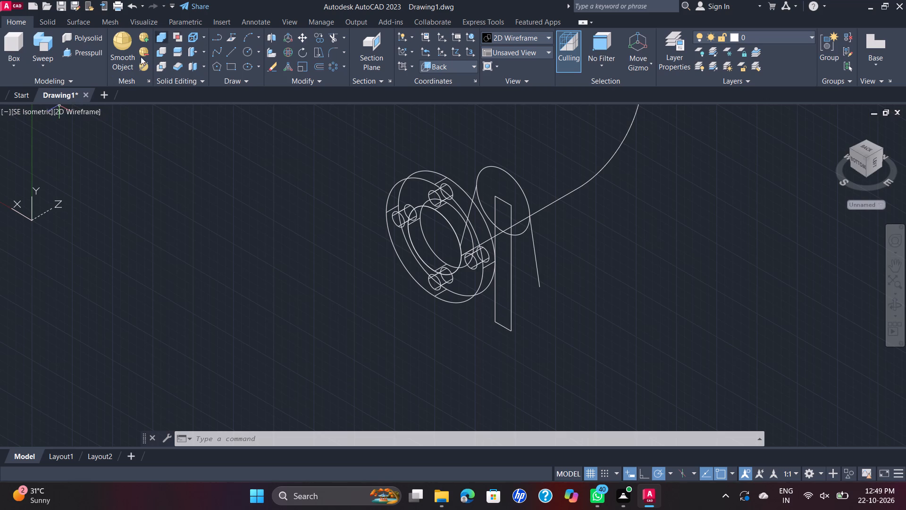
Set the visual style to Shades of Gray.
{"action": "left_click", "coordinate": [68, 115]}
{"action": "left_click", "coordinate": [119, 214]}
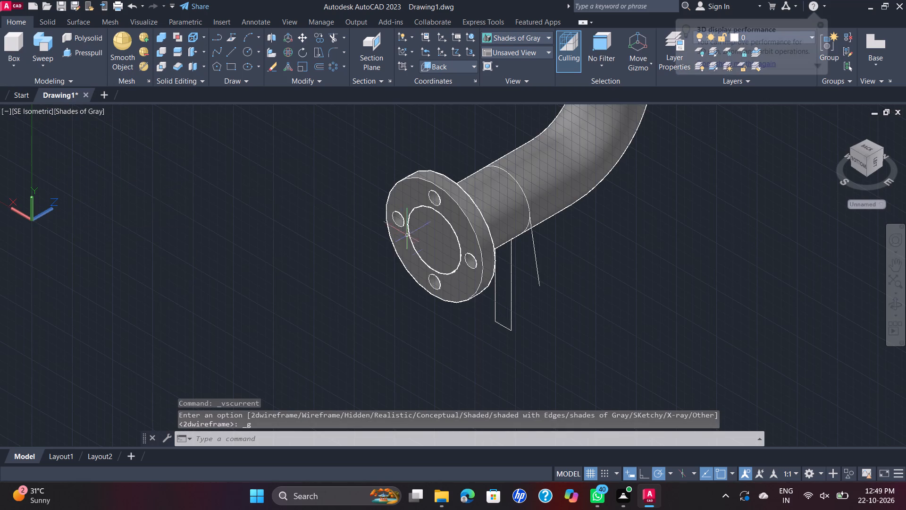
Examine the shaded pipe bend, the moved support profile under the pipe and the separate plates around it.
{"action": "scroll", "coordinate": [561, 261], "scroll_direction": "up", "scroll_amount": 1}
{"action": "middle_click_drag", "start_coordinate": [560, 261], "coordinate": [524, 253]}
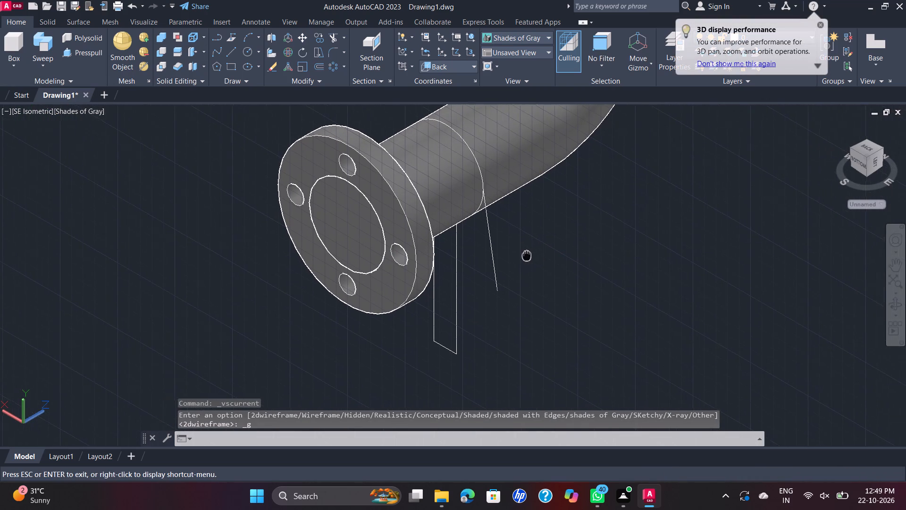
{"action": "middle_click_drag", "start_coordinate": [524, 253], "coordinate": [499, 256]}
{"action": "scroll", "coordinate": [502, 257], "scroll_direction": "down", "scroll_amount": 1}
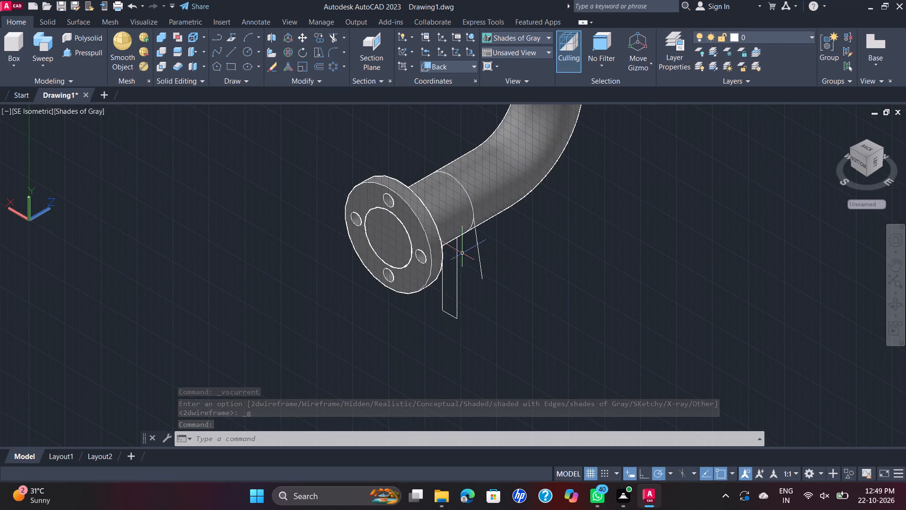
{"action": "scroll", "coordinate": [489, 232], "scroll_direction": "up", "scroll_amount": 1}
{"action": "scroll", "coordinate": [484, 220], "scroll_direction": "down", "scroll_amount": 1}
{"action": "middle_click_drag", "start_coordinate": [491, 254], "coordinate": [508, 263]}
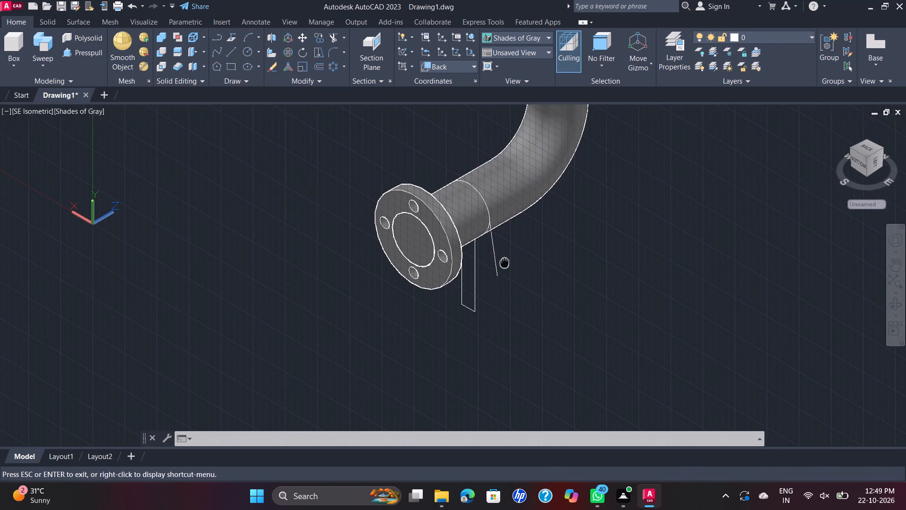
{"action": "middle_click_drag", "start_coordinate": [508, 263], "coordinate": [395, 227]}
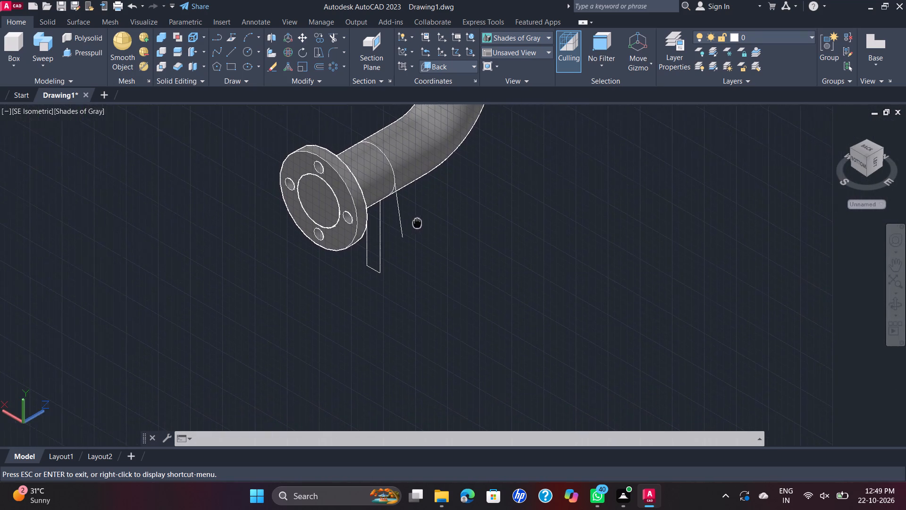
{"action": "middle_click_drag", "start_coordinate": [395, 227], "coordinate": [362, 224]}
{"action": "scroll", "coordinate": [405, 216], "scroll_direction": "down", "scroll_amount": 2}
{"action": "middle_click_drag", "start_coordinate": [421, 224], "coordinate": [422, 228]}
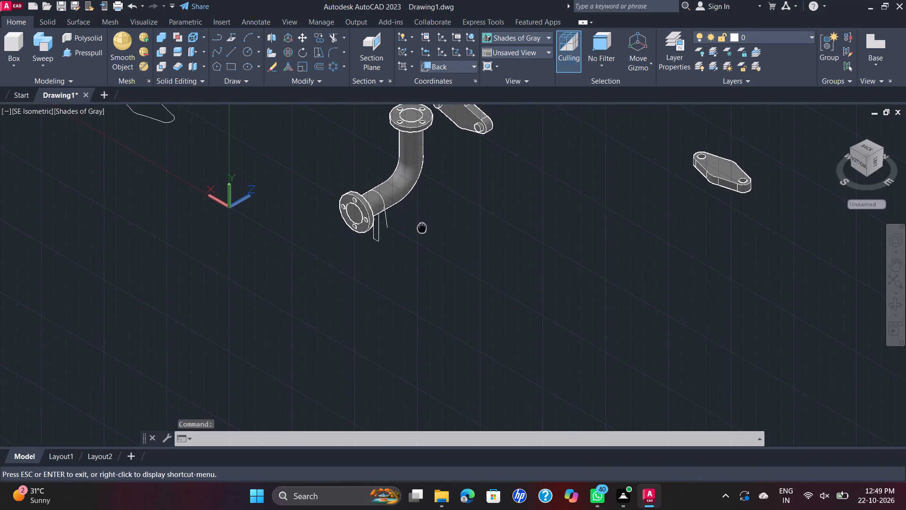
{"action": "middle_click_drag", "start_coordinate": [422, 228], "coordinate": [419, 235]}
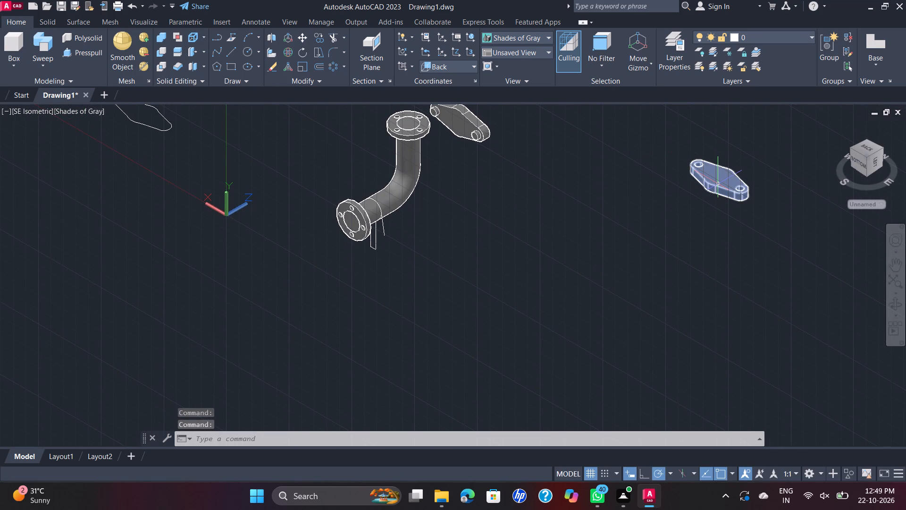
Move the distant two-hole plate from its top face centre to the midpoint of the support rectangle's bottom edge.
{"action": "left_click", "coordinate": [692, 156]}
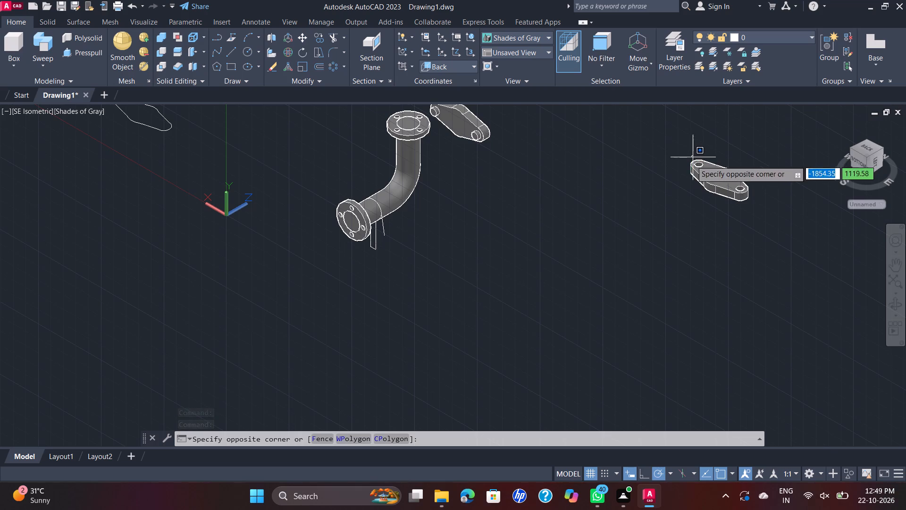
{"action": "left_click", "coordinate": [712, 177]}
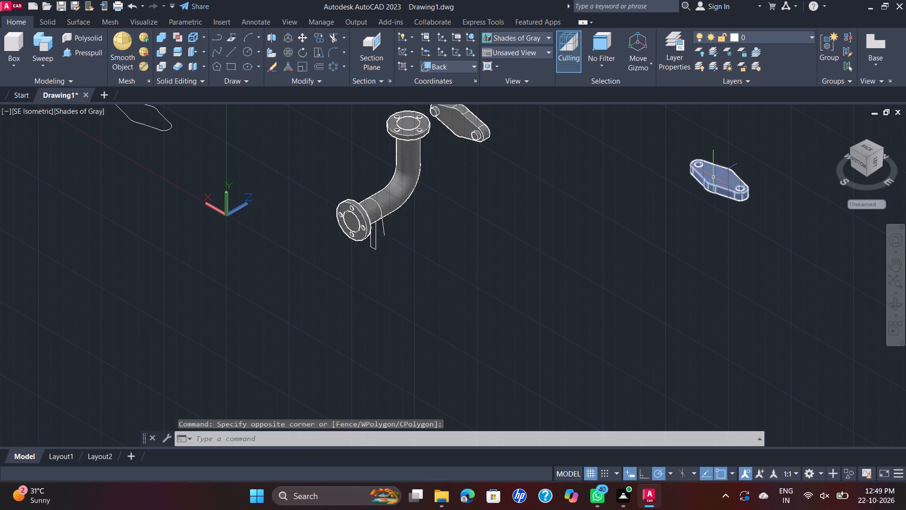
{"action": "left_click", "coordinate": [713, 178]}
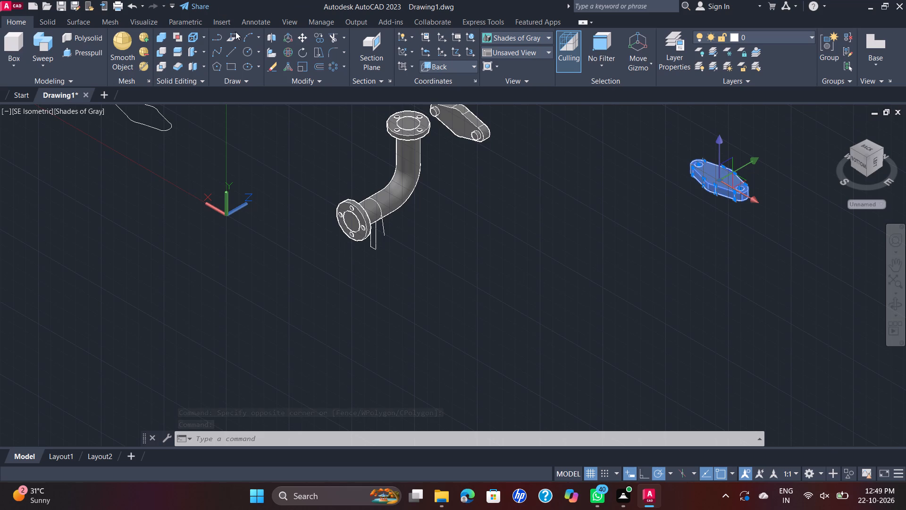
{"action": "left_click", "coordinate": [302, 36]}
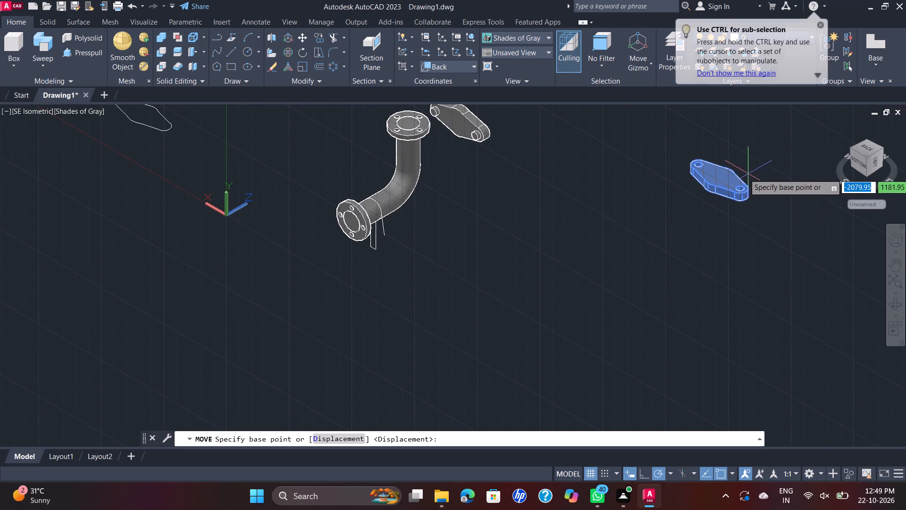
{"action": "scroll", "coordinate": [723, 178], "scroll_direction": "up", "scroll_amount": 2}
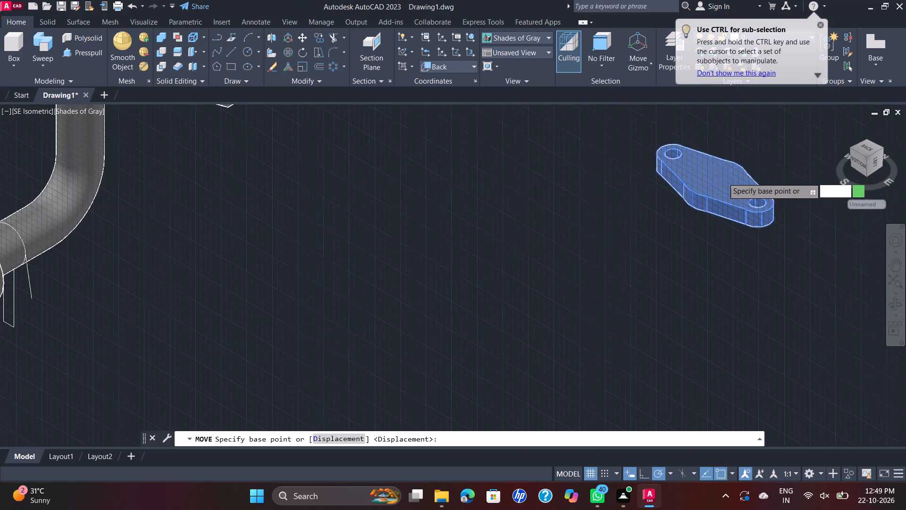
{"action": "scroll", "coordinate": [716, 177], "scroll_direction": "up", "scroll_amount": 1}
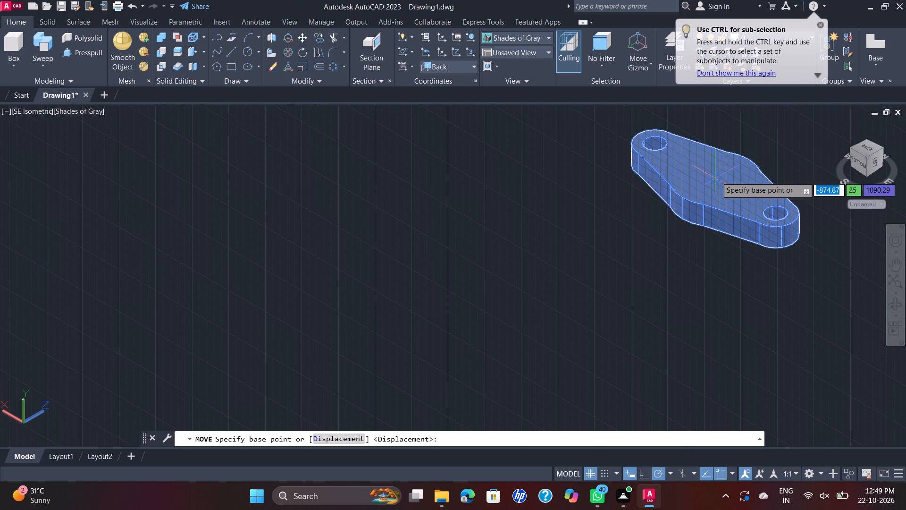
{"action": "left_click", "coordinate": [716, 177]}
{"action": "scroll", "coordinate": [651, 210], "scroll_direction": "down", "scroll_amount": 2}
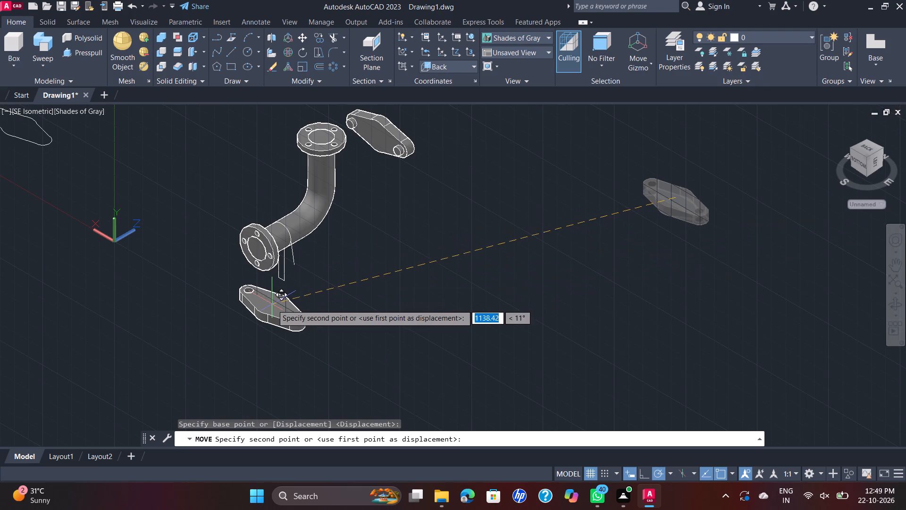
{"action": "scroll", "coordinate": [276, 279], "scroll_direction": "up", "scroll_amount": 2}
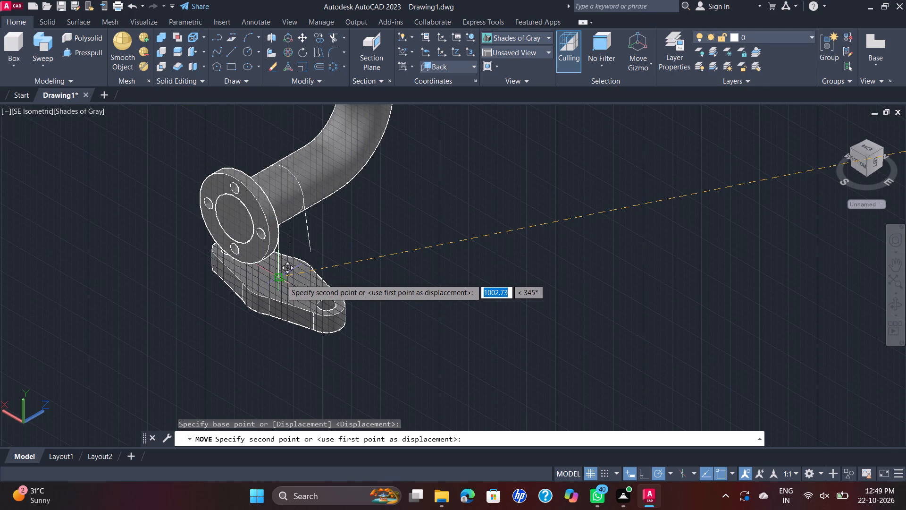
{"action": "left_click", "coordinate": [285, 281]}
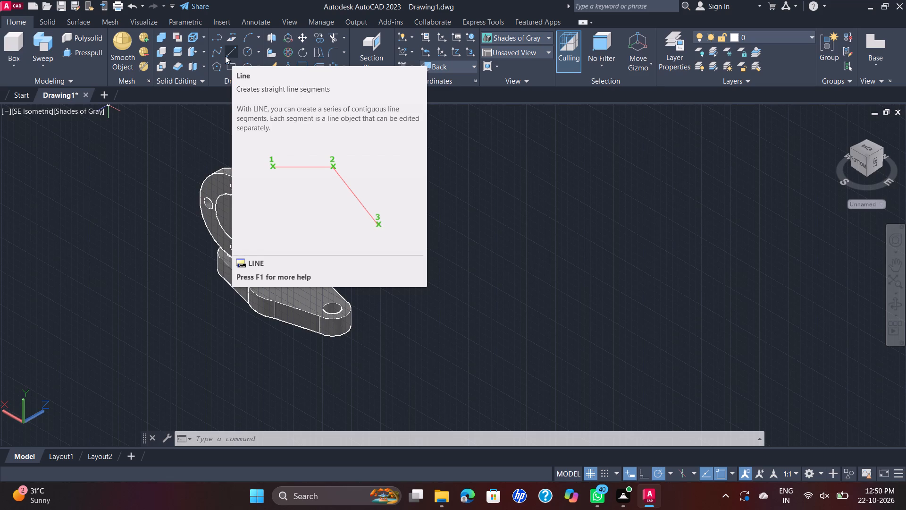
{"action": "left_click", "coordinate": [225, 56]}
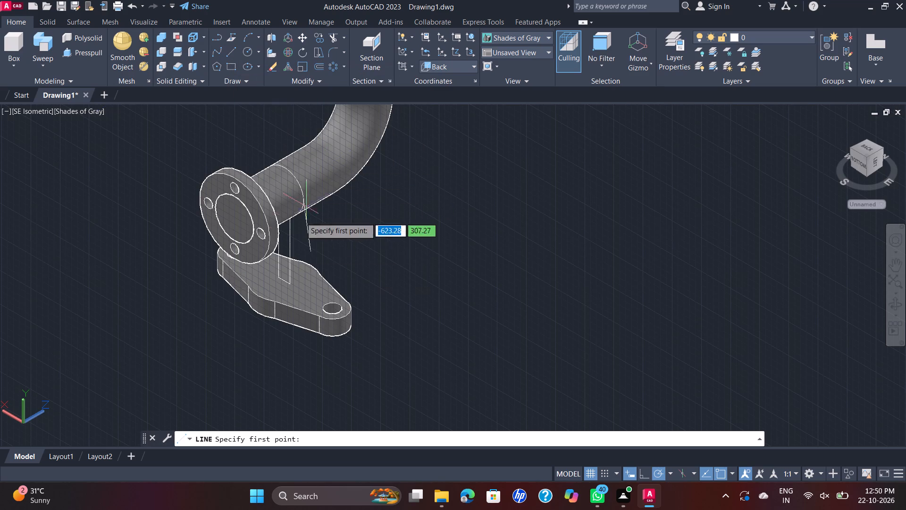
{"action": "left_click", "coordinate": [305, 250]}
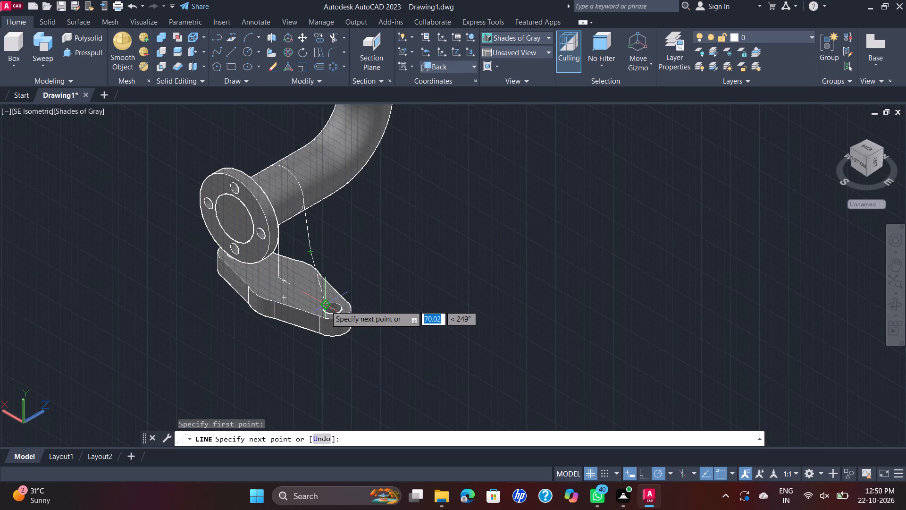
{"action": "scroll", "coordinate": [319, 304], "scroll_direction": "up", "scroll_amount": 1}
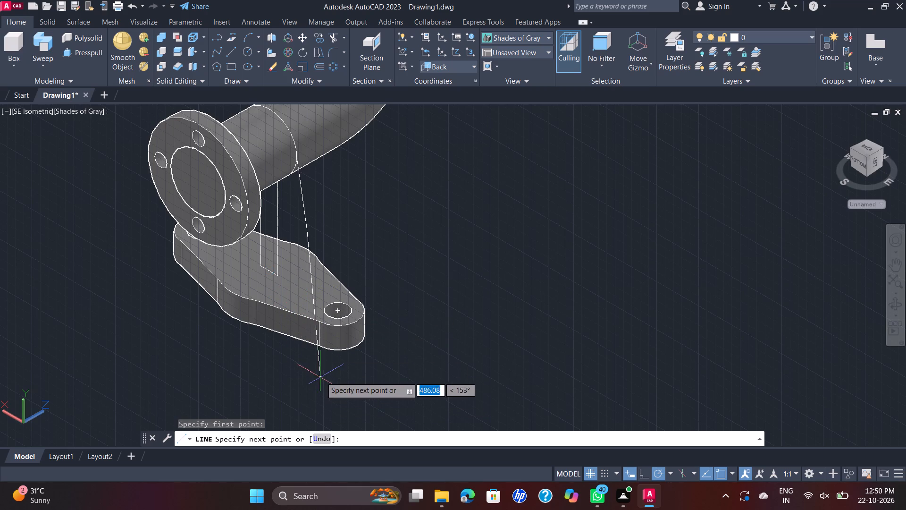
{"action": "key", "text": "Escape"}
Draw a line about 72.5 units long from the rectangle's bottom corner to the centre of the plate's nearest hole.
{"action": "key", "text": "space"}
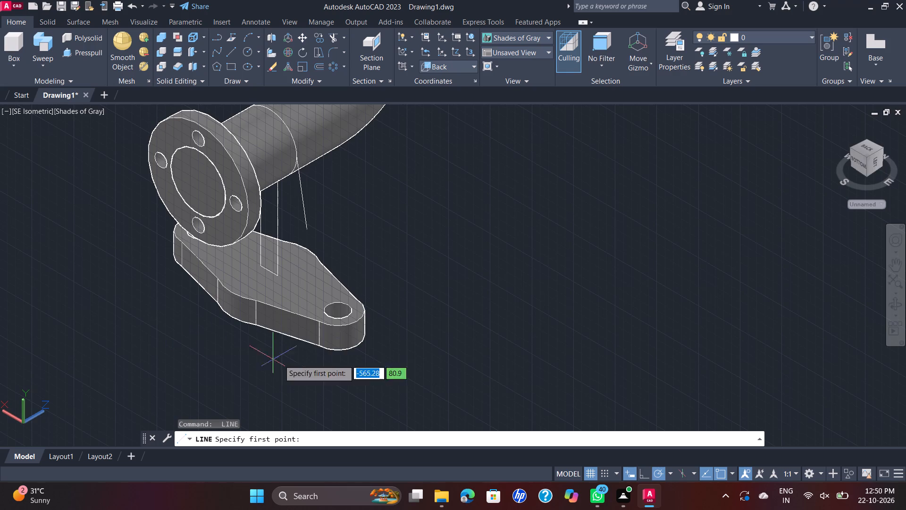
{"action": "left_click", "coordinate": [275, 277]}
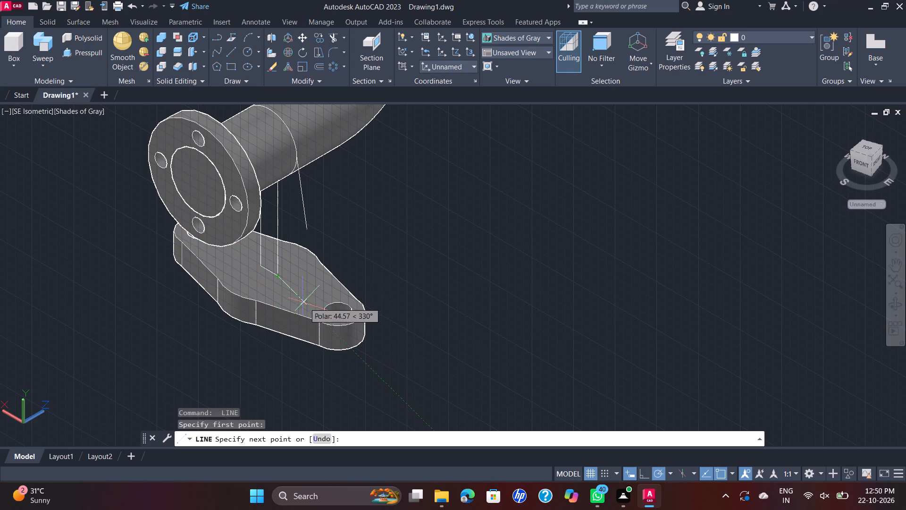
{"action": "left_click", "coordinate": [340, 312]}
{"action": "key", "text": "Escape"}
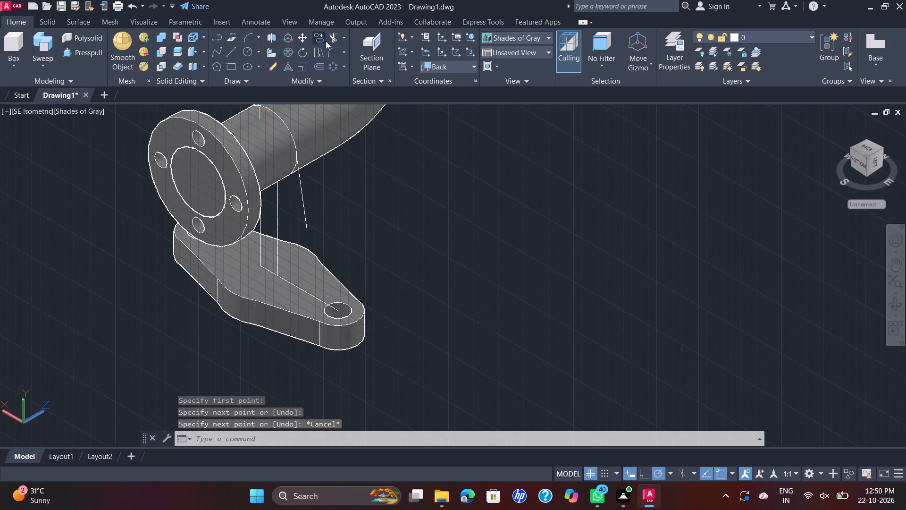
Extend the slanted line beside the rectangle down to the new line on the plate's top face.
{"action": "left_click", "coordinate": [342, 39]}
{"action": "left_click", "coordinate": [354, 81]}
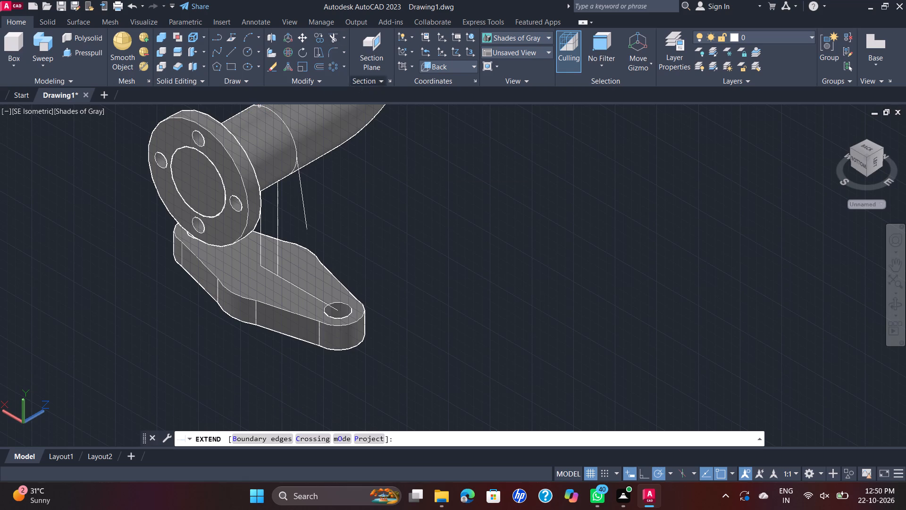
{"action": "left_click", "coordinate": [305, 217]}
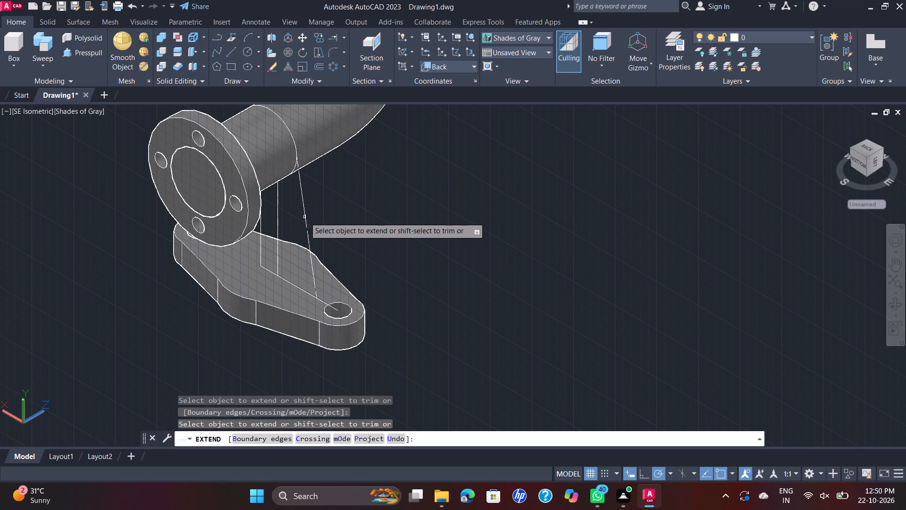
{"action": "key", "text": "Escape"}
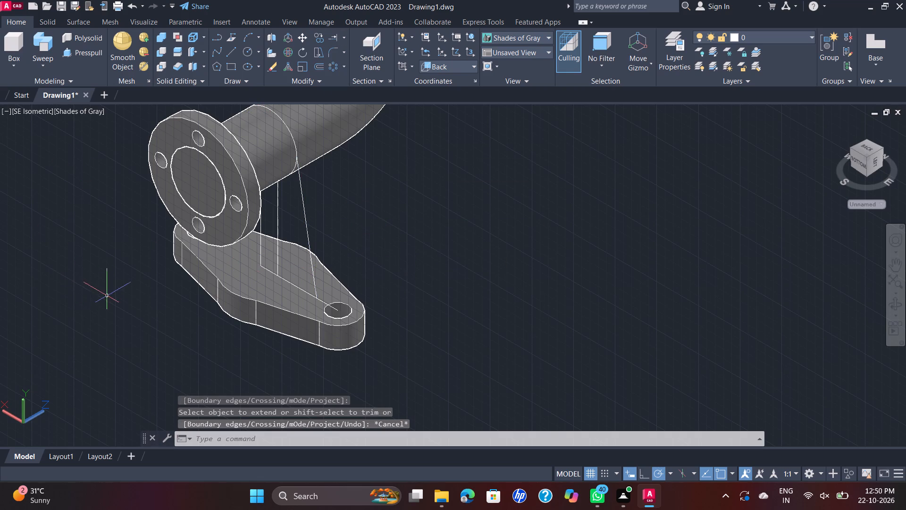
{"action": "key", "text": "space"}
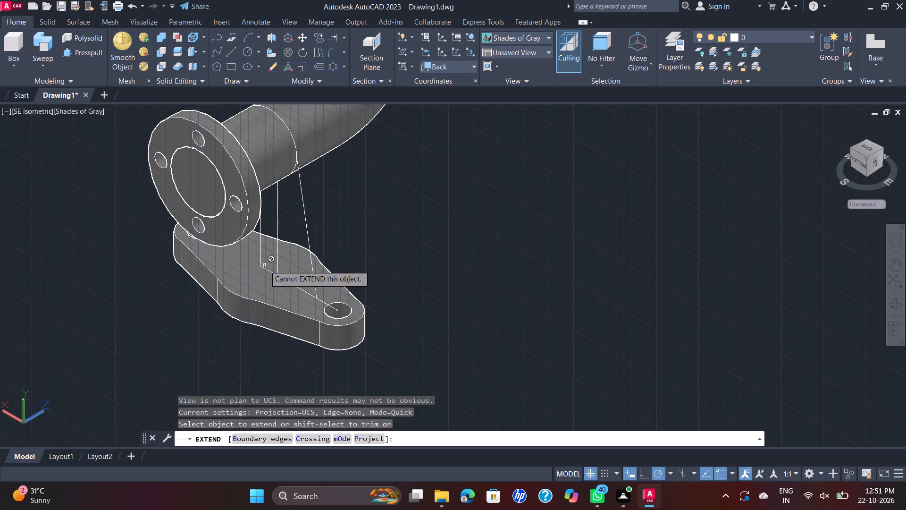
{"action": "key", "text": "Escape"}
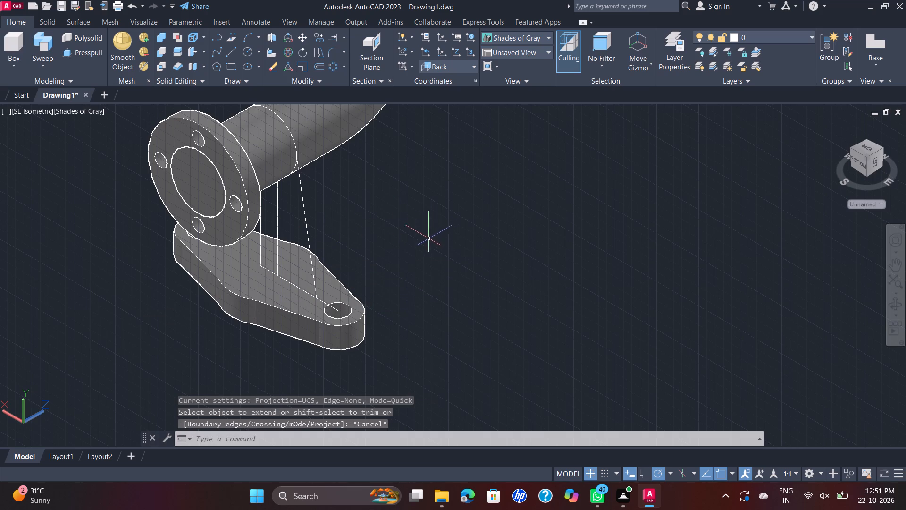
Draw a line about 72.5 units long from the rectangle's other bottom corner to the centre of the plate's opposite hole.
{"action": "middle_click_drag", "start_coordinate": [416, 248], "coordinate": [542, 253], "text": "shift"}
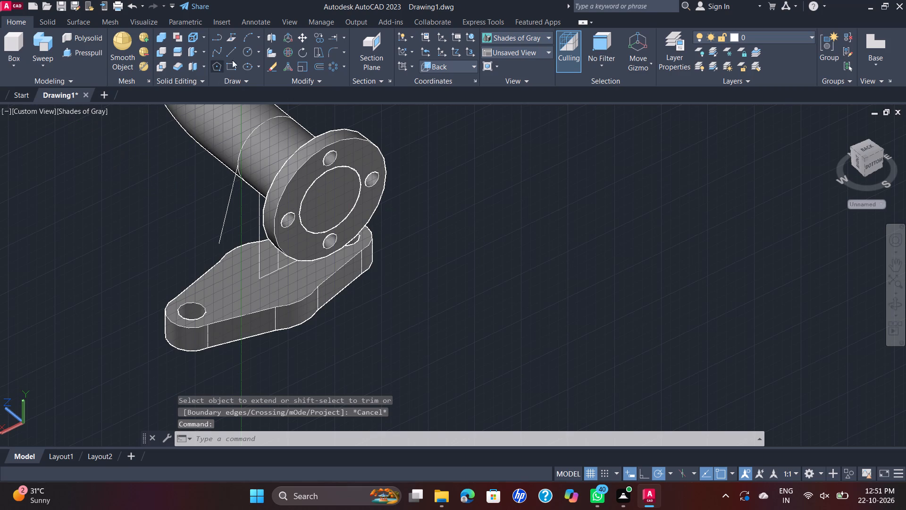
{"action": "left_click", "coordinate": [231, 57]}
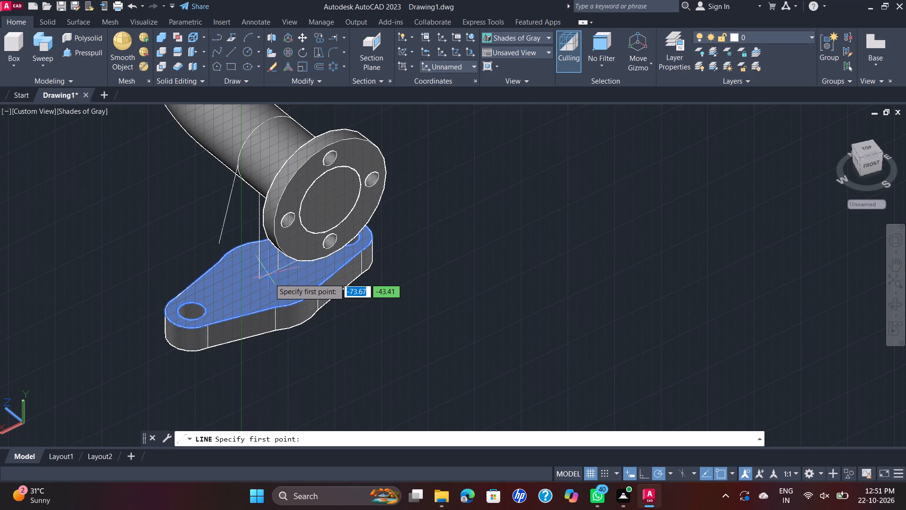
{"action": "scroll", "coordinate": [266, 280], "scroll_direction": "up", "scroll_amount": 2}
{"action": "left_click", "coordinate": [252, 279]}
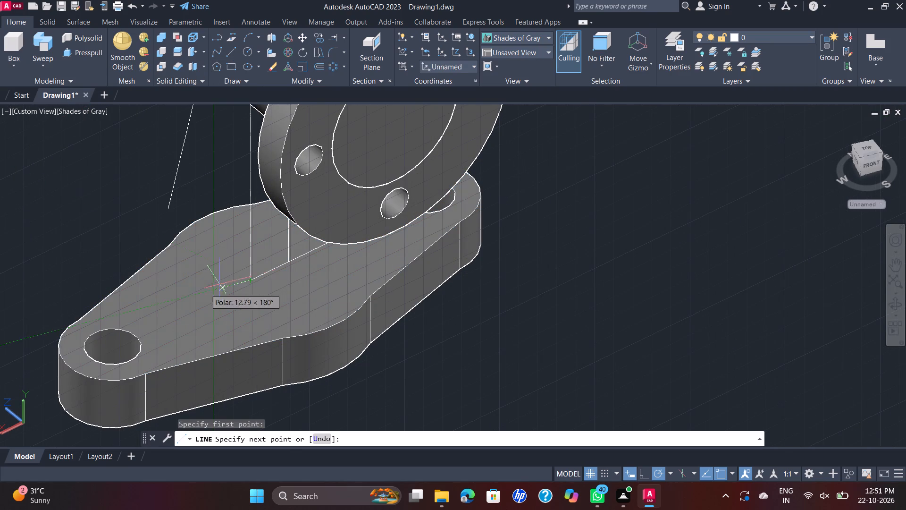
{"action": "left_click", "coordinate": [113, 346]}
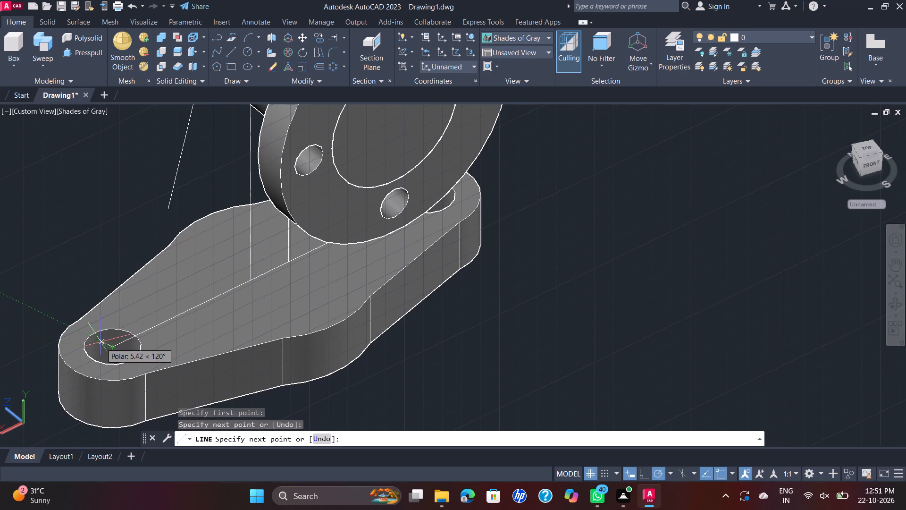
{"action": "key", "text": "Escape"}
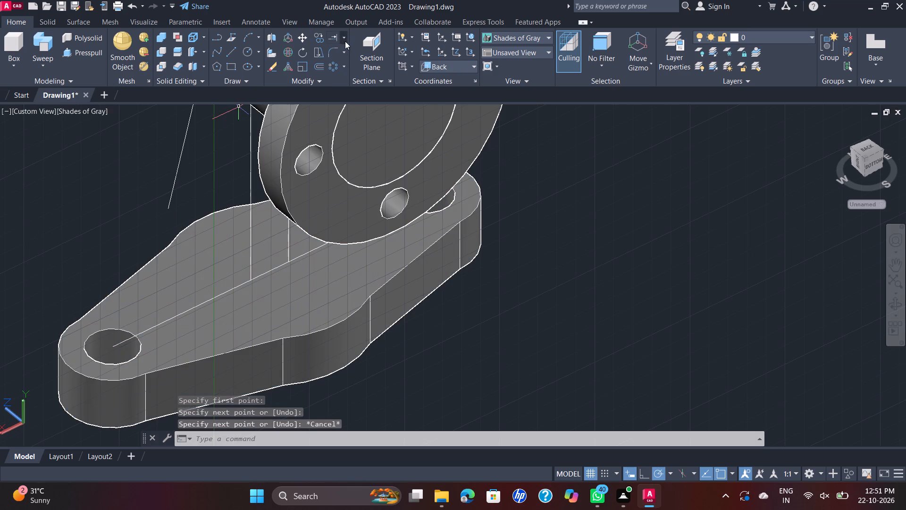
Extend the second slanted line down to the new line on the plate's top face.
{"action": "left_click", "coordinate": [335, 36]}
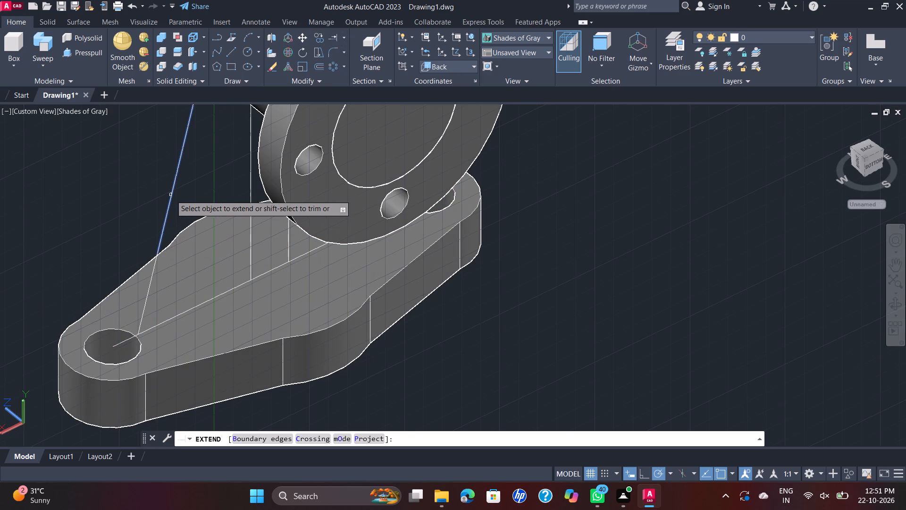
{"action": "left_click", "coordinate": [171, 195]}
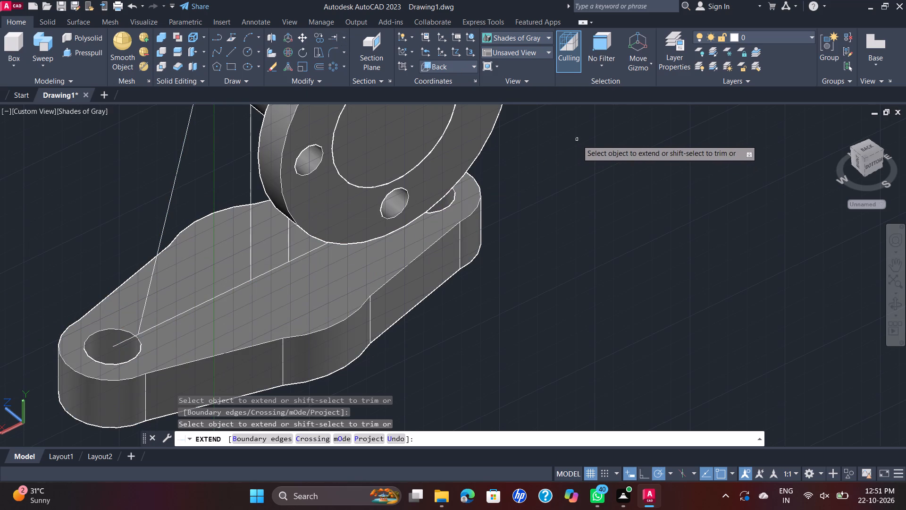
{"action": "middle_click_drag", "start_coordinate": [567, 158], "coordinate": [570, 161], "text": "shift"}
{"action": "scroll", "coordinate": [569, 161], "scroll_direction": "down", "scroll_amount": 1, "text": "shift"}
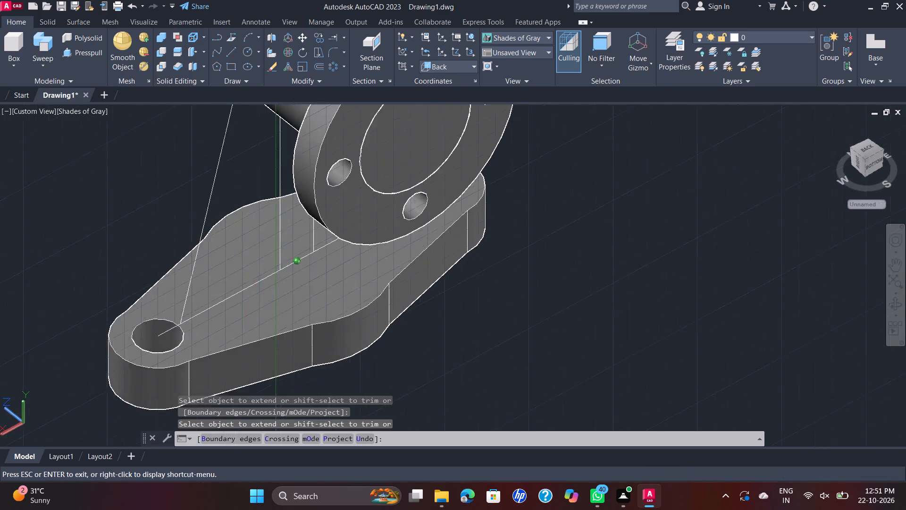
{"action": "middle_click_drag", "start_coordinate": [570, 161], "coordinate": [445, 118], "text": "shift"}
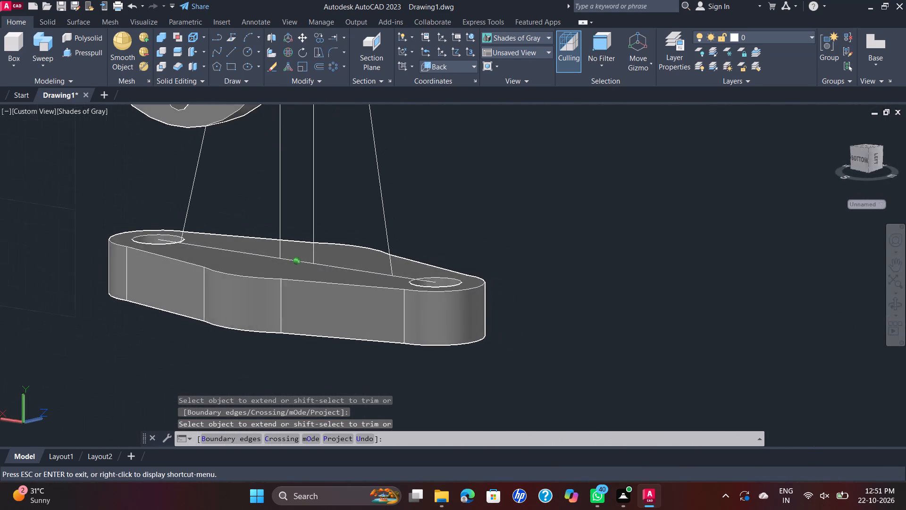
{"action": "middle_click_drag", "start_coordinate": [445, 118], "coordinate": [419, 140], "text": "shift"}
{"action": "key", "text": "Escape"}
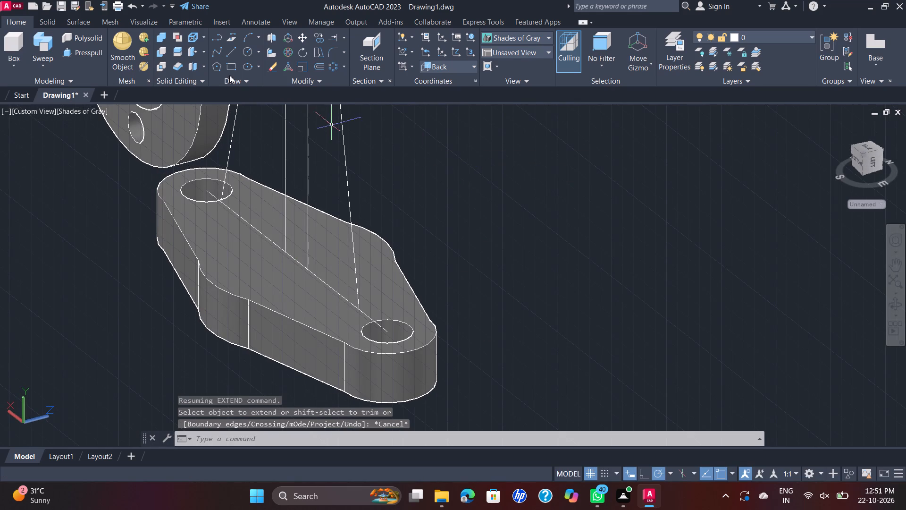
In the SE Isometric view, erase the line joining the rectangle's bottom corner to the centre of the nearer plate hole.
{"action": "left_click", "coordinate": [39, 109]}
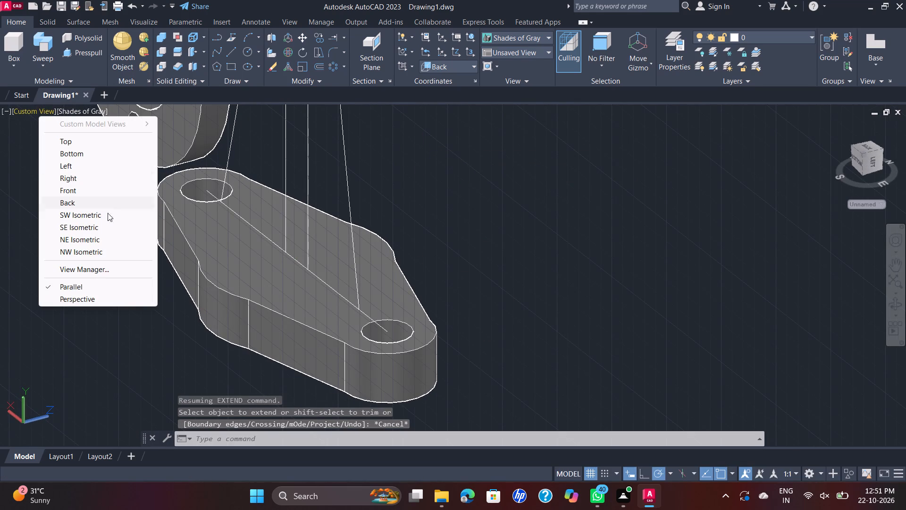
{"action": "left_click", "coordinate": [95, 225]}
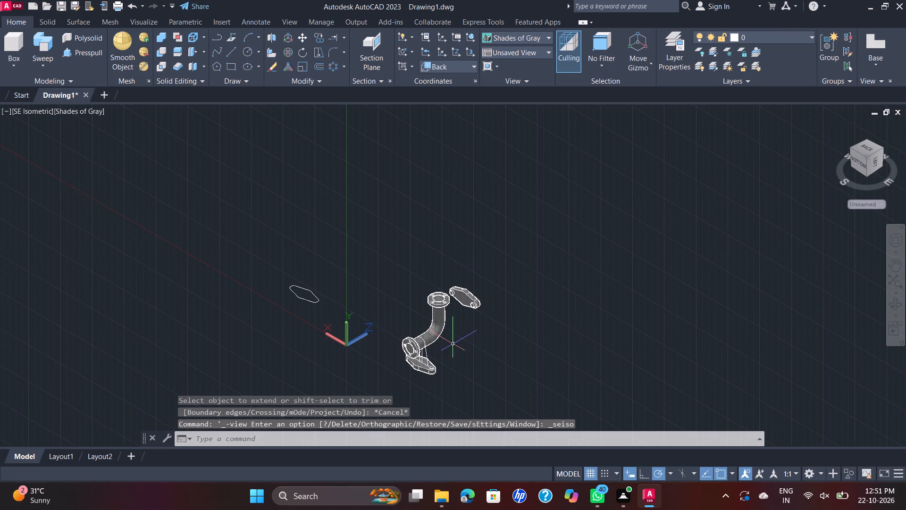
{"action": "scroll", "coordinate": [445, 351], "scroll_direction": "up", "scroll_amount": 4}
{"action": "middle_click_drag", "start_coordinate": [428, 358], "coordinate": [411, 258]}
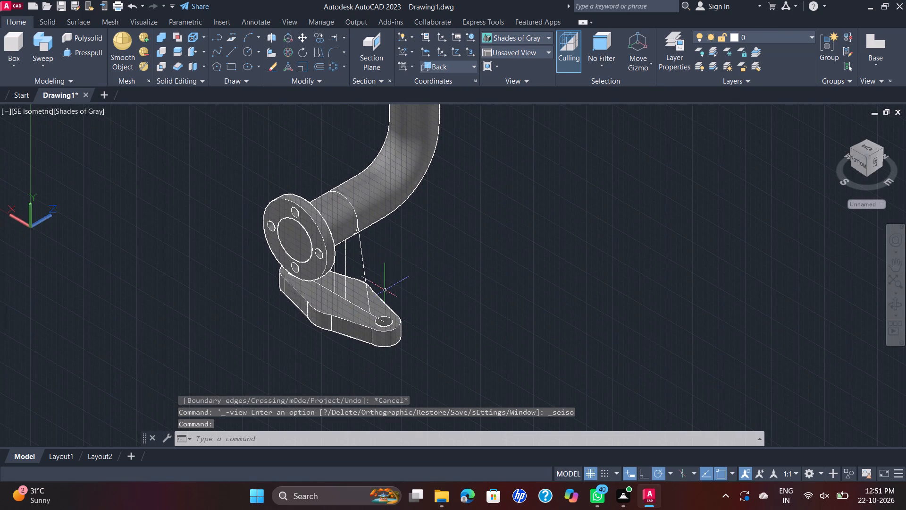
{"action": "scroll", "coordinate": [384, 290], "scroll_direction": "up", "scroll_amount": 2}
{"action": "scroll", "coordinate": [369, 347], "scroll_direction": "up", "scroll_amount": 1}
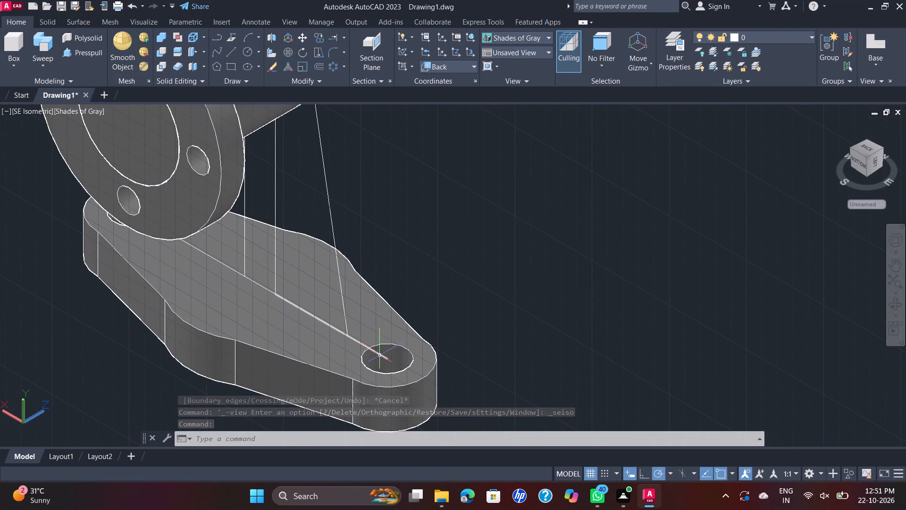
{"action": "left_click", "coordinate": [380, 356]}
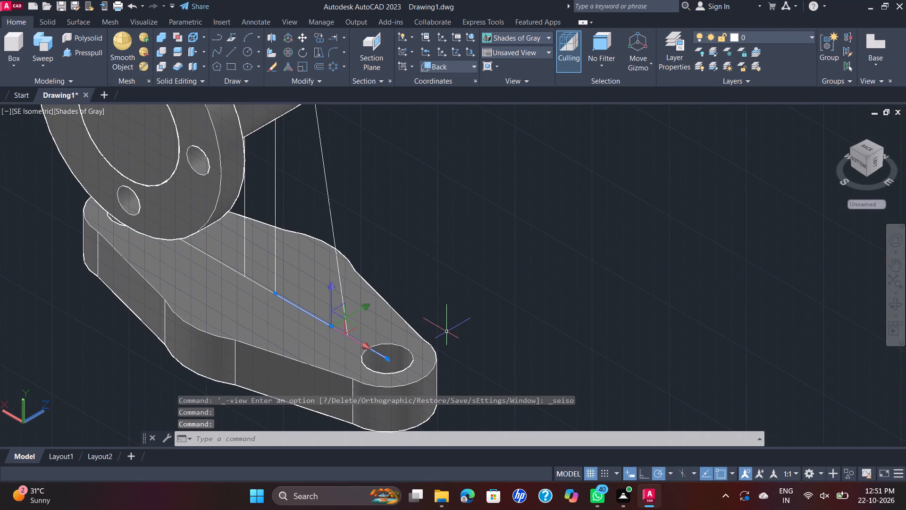
{"action": "key", "text": "Delete"}
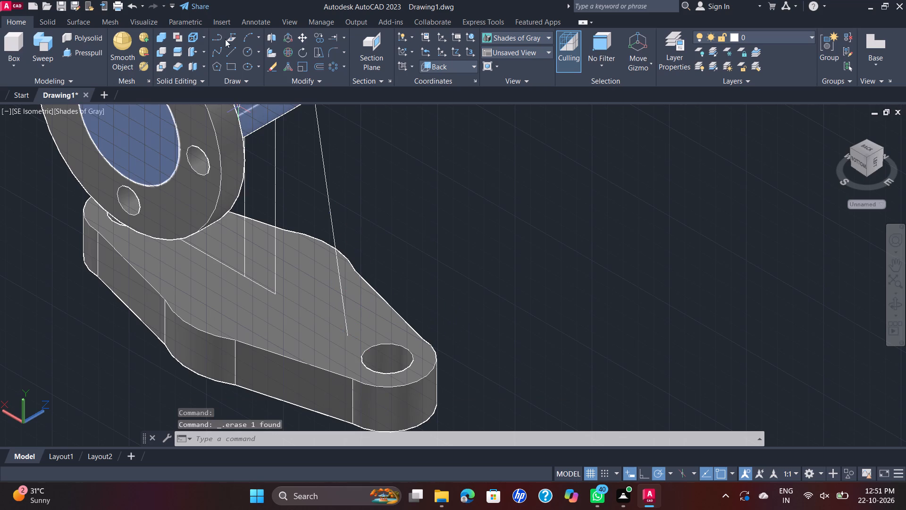
Draw a line about 47 units long from the extended slanted line's lower end to the rectangle's nearest bottom corner.
{"action": "left_click", "coordinate": [233, 46]}
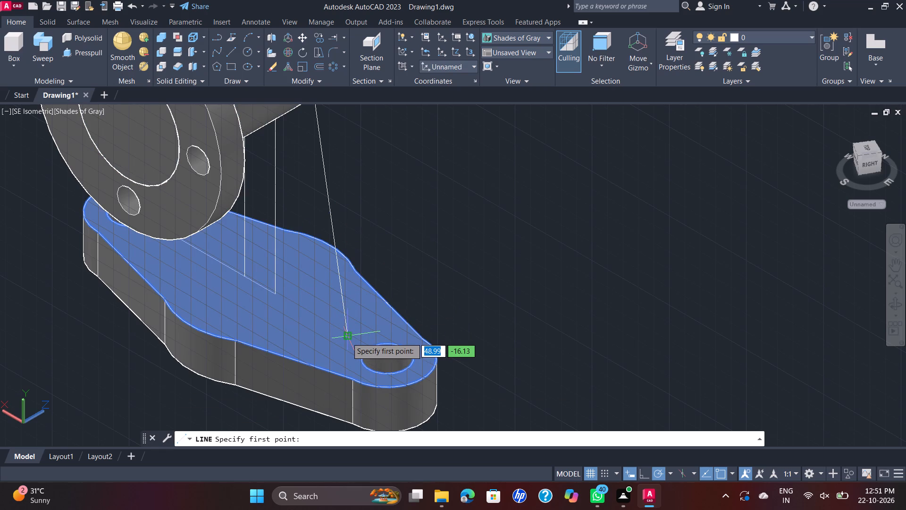
{"action": "scroll", "coordinate": [344, 338], "scroll_direction": "up", "scroll_amount": 3}
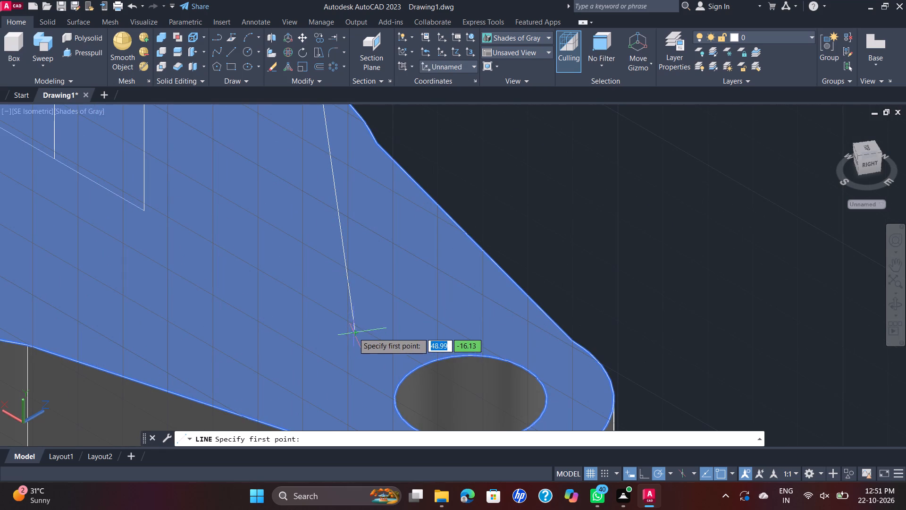
{"action": "left_click", "coordinate": [354, 331]}
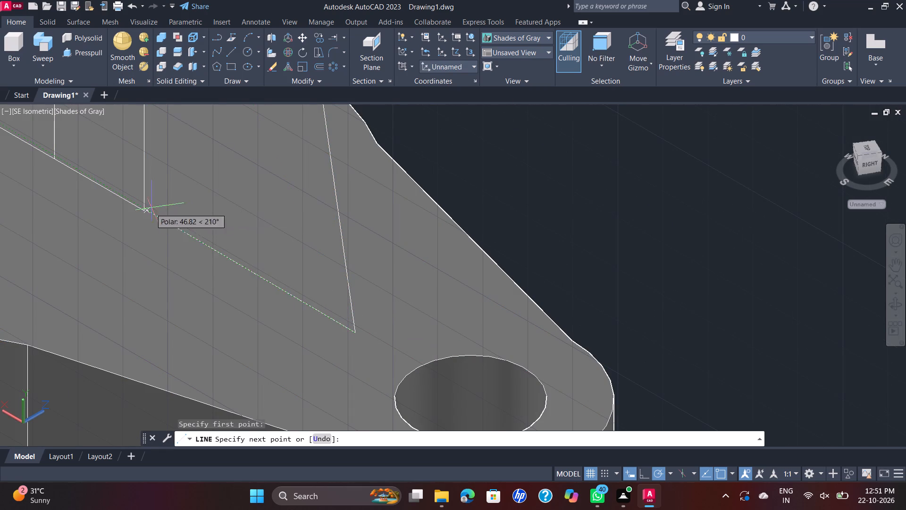
{"action": "left_click", "coordinate": [143, 212]}
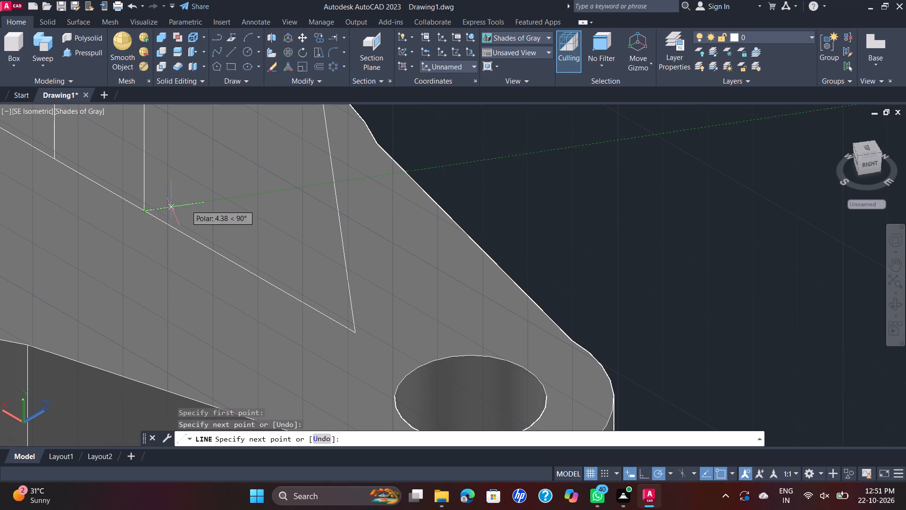
{"action": "scroll", "coordinate": [258, 205], "scroll_direction": "down", "scroll_amount": 2}
{"action": "scroll", "coordinate": [211, 209], "scroll_direction": "up", "scroll_amount": 2}
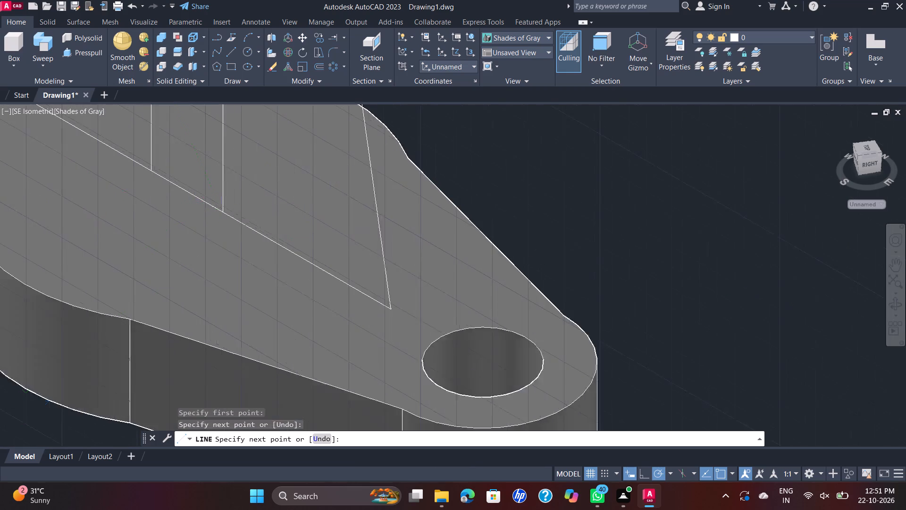
{"action": "scroll", "coordinate": [224, 209], "scroll_direction": "up", "scroll_amount": 4}
{"action": "key", "text": "Escape"}
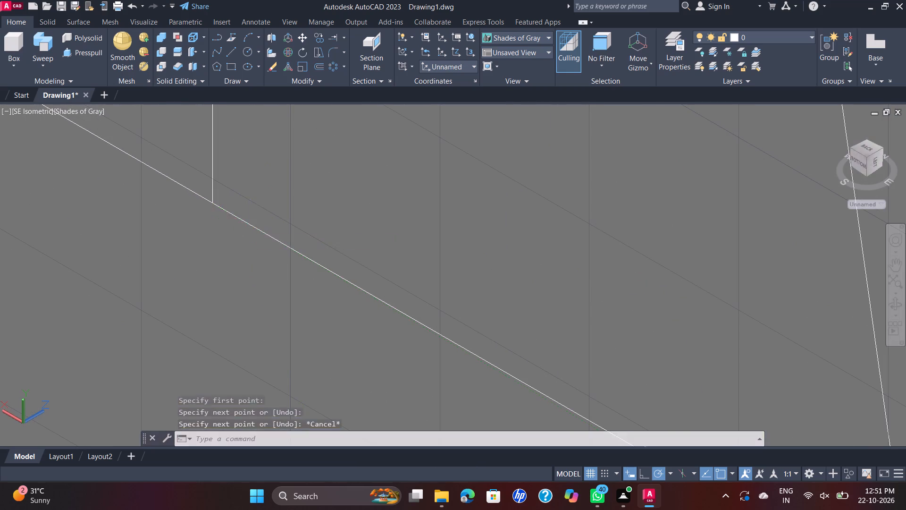
Erase the line joining the rectangle's other bottom corner to the centre of the opposite plate hole.
{"action": "scroll", "coordinate": [251, 222], "scroll_direction": "down", "scroll_amount": 5}
{"action": "middle_click_drag", "start_coordinate": [270, 228], "coordinate": [310, 253]}
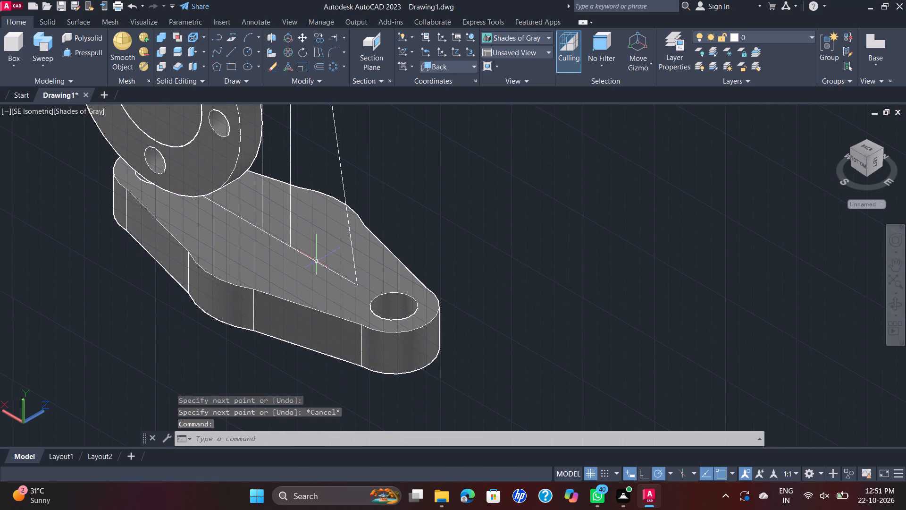
{"action": "middle_click_drag", "start_coordinate": [317, 262], "coordinate": [435, 272], "text": "shift"}
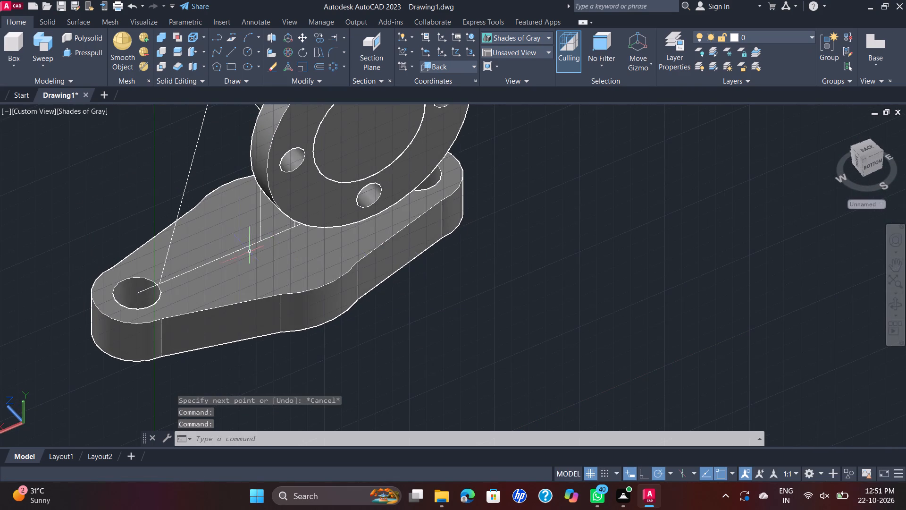
{"action": "left_click", "coordinate": [227, 254]}
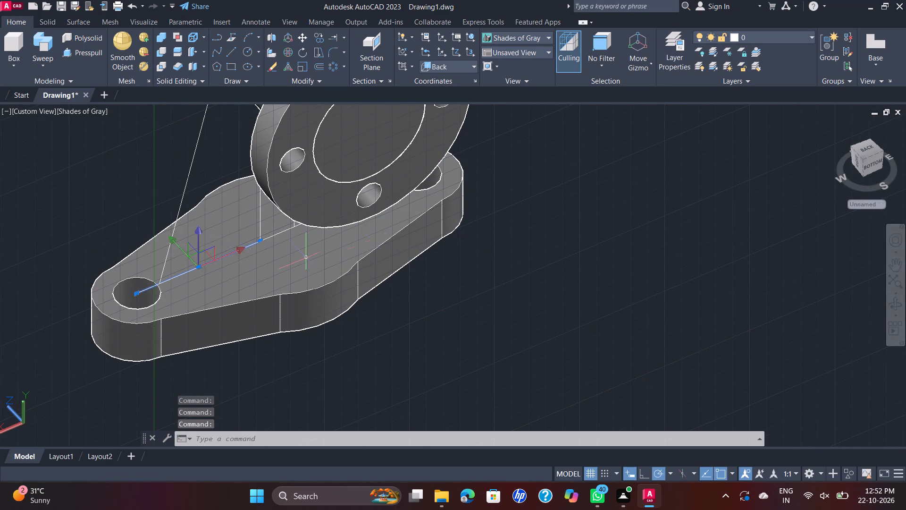
{"action": "scroll", "coordinate": [464, 221], "scroll_direction": "down", "scroll_amount": 2}
{"action": "scroll", "coordinate": [519, 206], "scroll_direction": "up", "scroll_amount": 1}
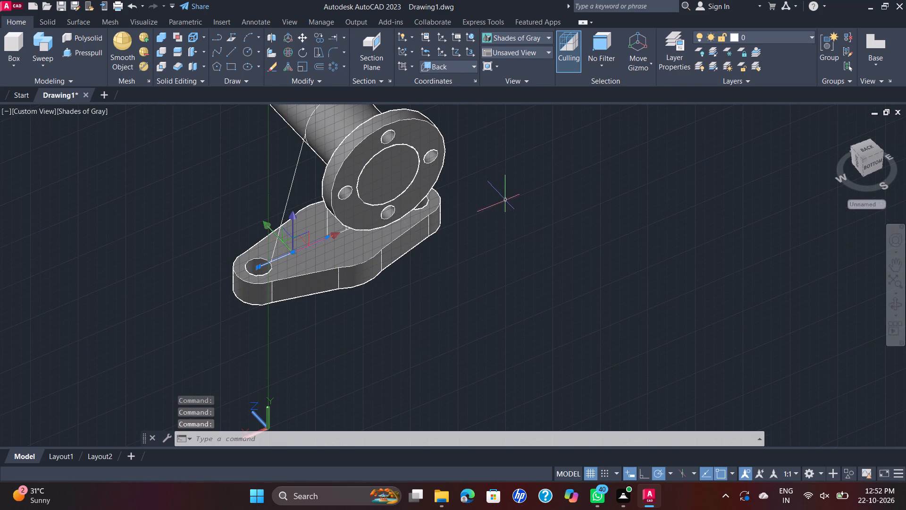
{"action": "key", "text": "Delete"}
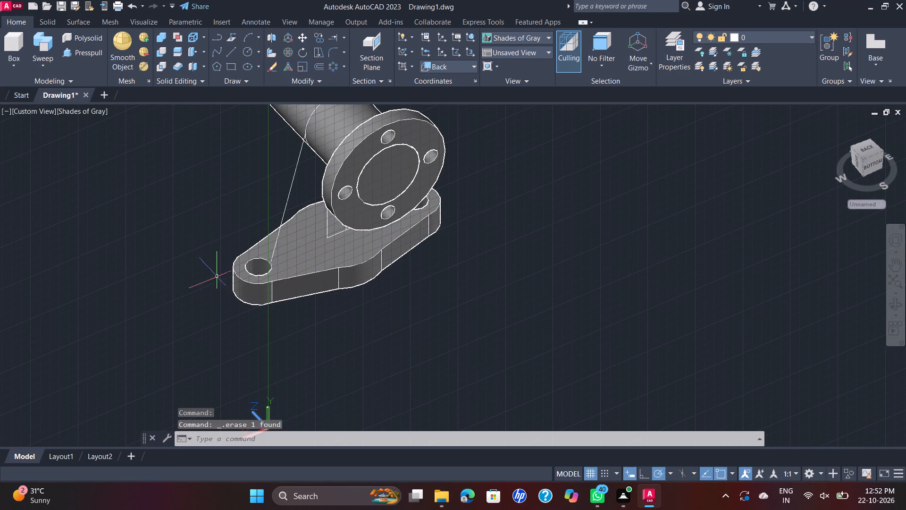
Draw a line about 59.2 units long from the second slanted line's lower end to the rectangle's nearest bottom corner.
{"action": "left_click", "coordinate": [235, 51]}
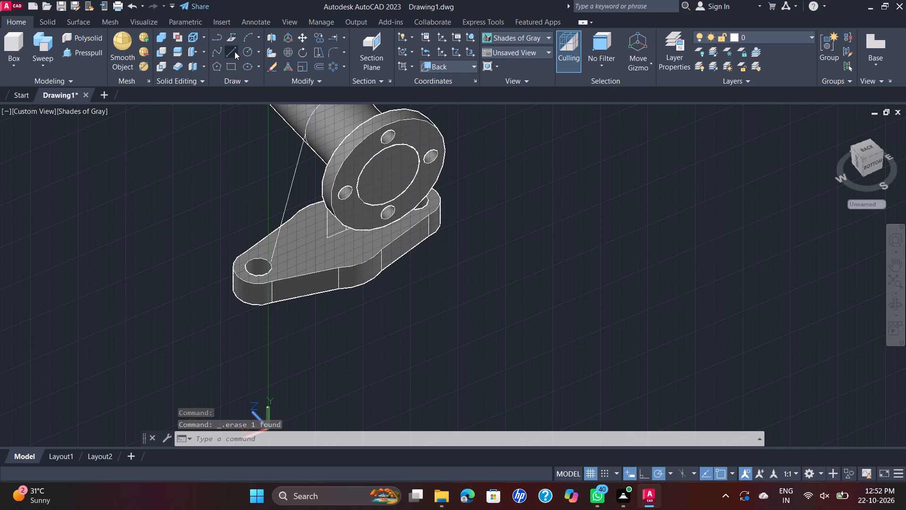
{"action": "scroll", "coordinate": [323, 244], "scroll_direction": "up", "scroll_amount": 3}
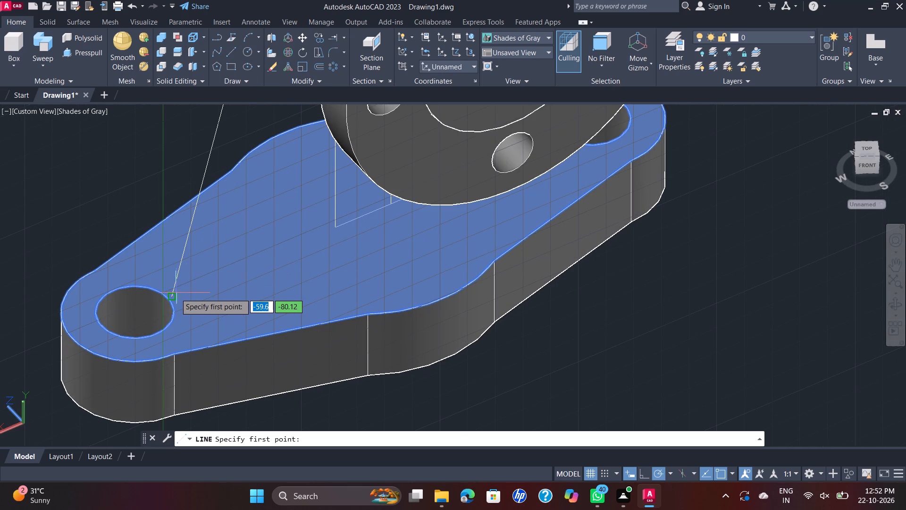
{"action": "left_click", "coordinate": [174, 295]}
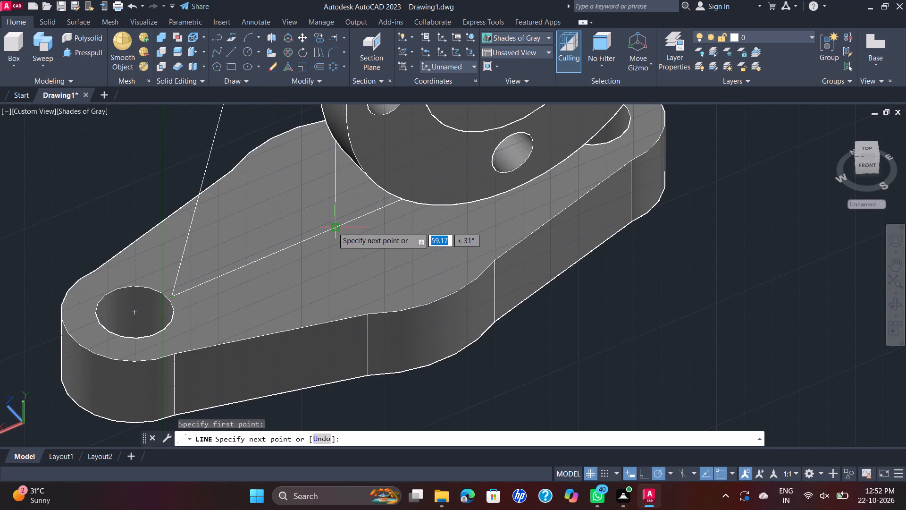
{"action": "left_click", "coordinate": [333, 227]}
{"action": "key", "text": "grave"}
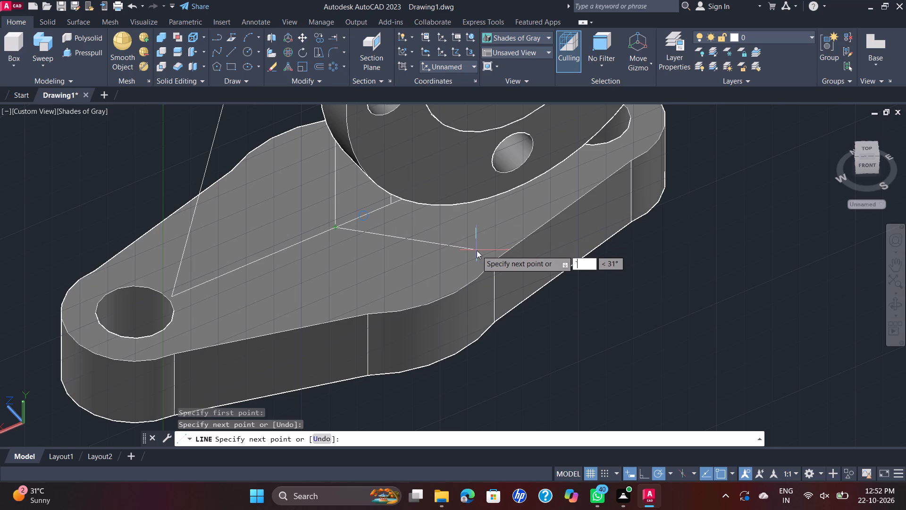
{"action": "key", "text": "Escape"}
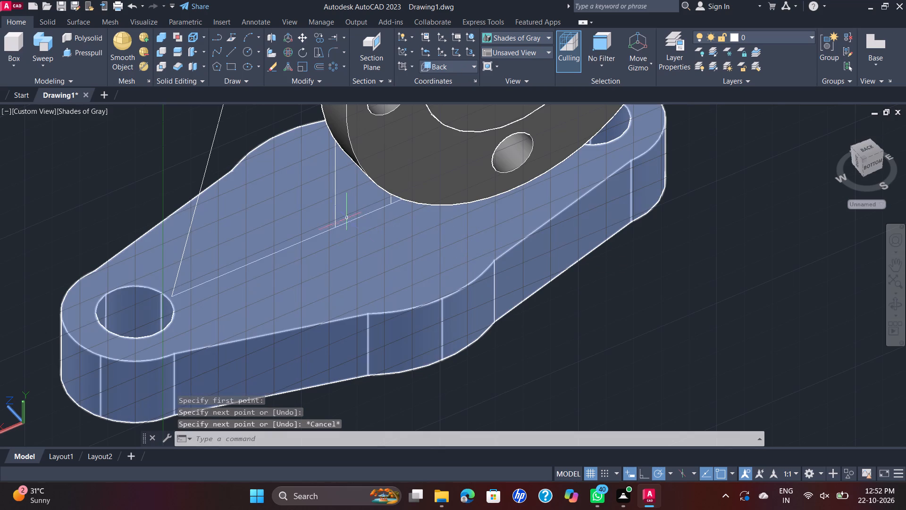
Set the visual style to 2D Wireframe.
{"action": "scroll", "coordinate": [336, 228], "scroll_direction": "up", "scroll_amount": 2}
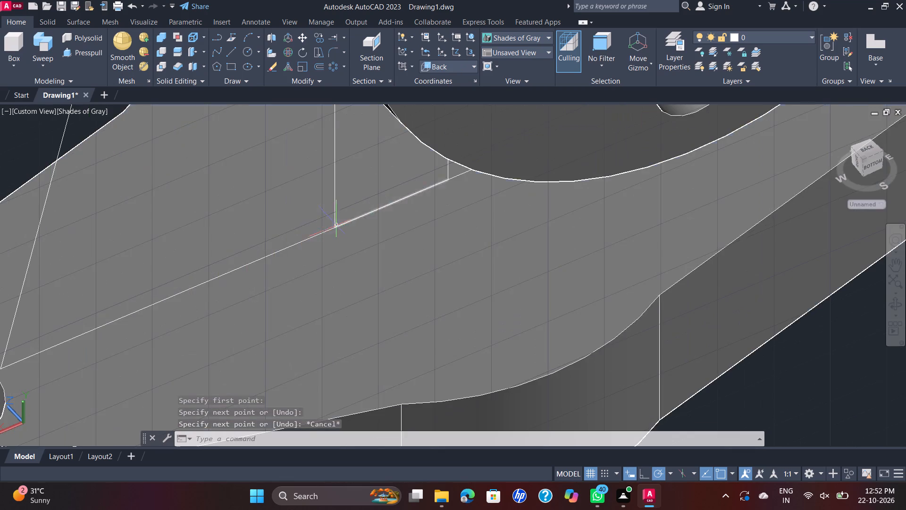
{"action": "scroll", "coordinate": [338, 226], "scroll_direction": "down", "scroll_amount": 2}
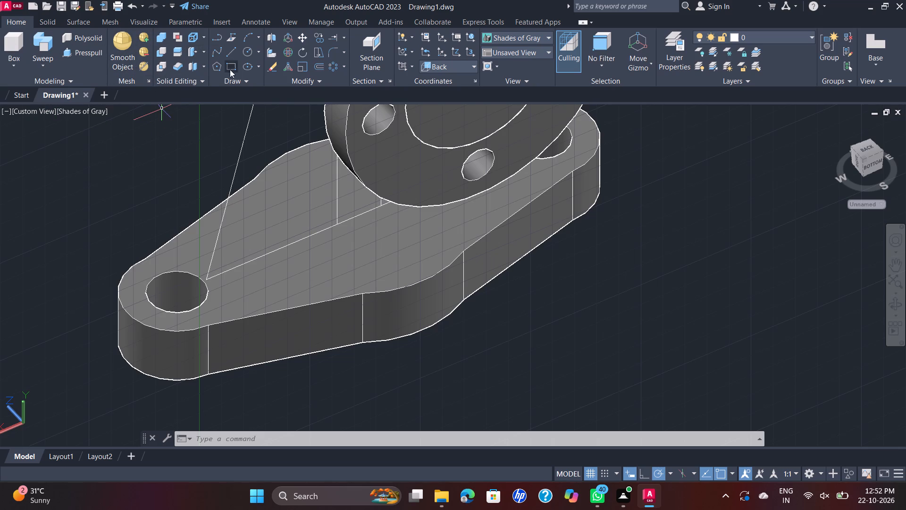
{"action": "left_click", "coordinate": [92, 107]}
{"action": "left_click", "coordinate": [123, 140]}
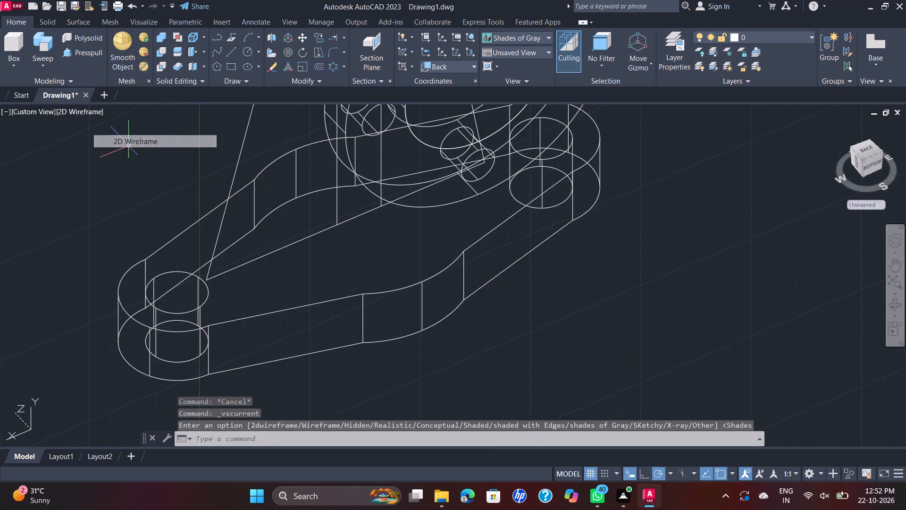
Trim away the upper part of the pipe-end circle between the tops of the two slanted support lines.
{"action": "scroll", "coordinate": [357, 221], "scroll_direction": "down", "scroll_amount": 2}
{"action": "middle_click_drag", "start_coordinate": [391, 207], "coordinate": [396, 250]}
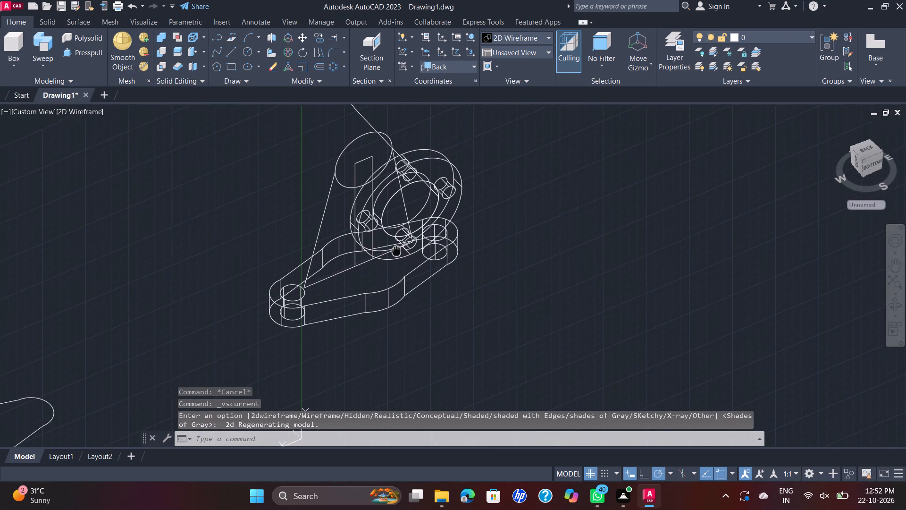
{"action": "middle_click_drag", "start_coordinate": [396, 250], "coordinate": [396, 255]}
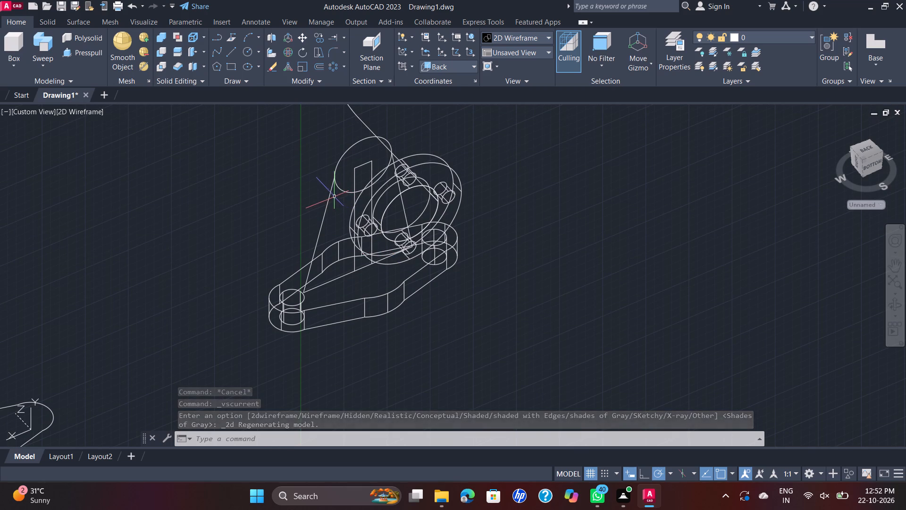
{"action": "scroll", "coordinate": [349, 146], "scroll_direction": "up", "scroll_amount": 1}
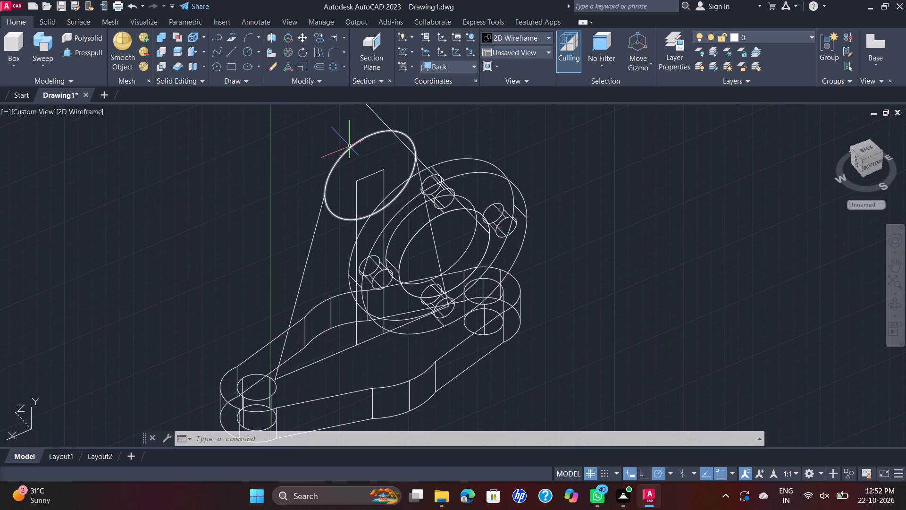
{"action": "left_click", "coordinate": [345, 37]}
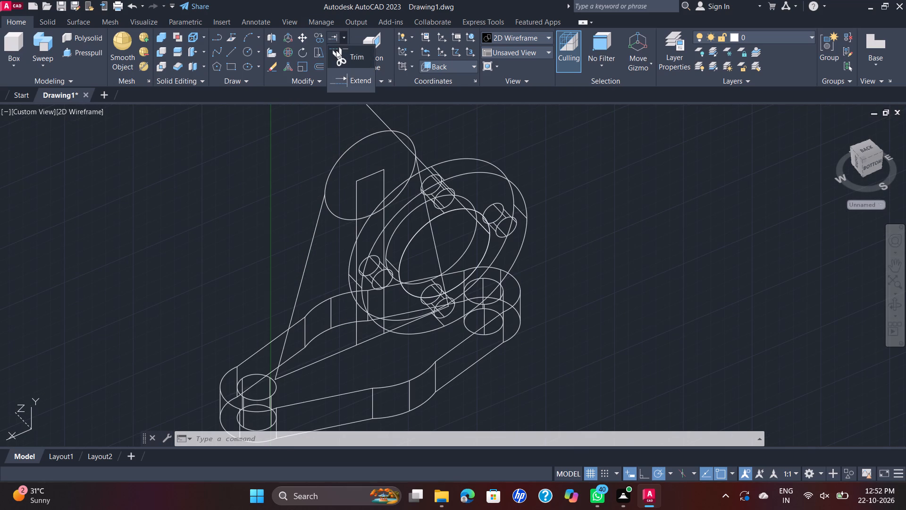
{"action": "left_click", "coordinate": [336, 51]}
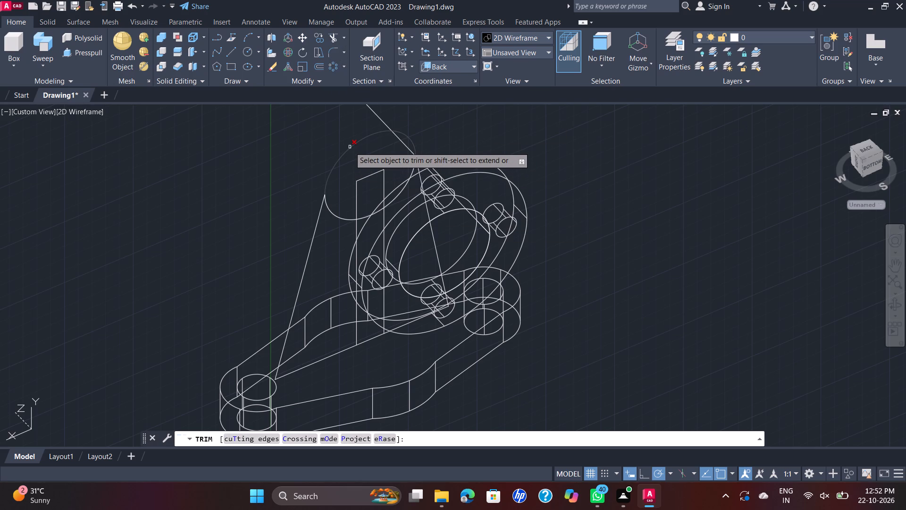
{"action": "left_click", "coordinate": [351, 147]}
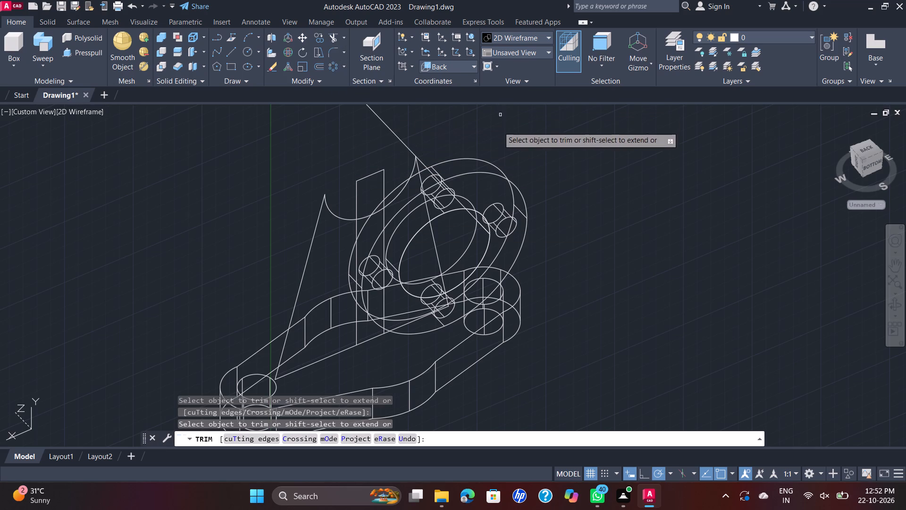
{"action": "key", "text": "Escape"}
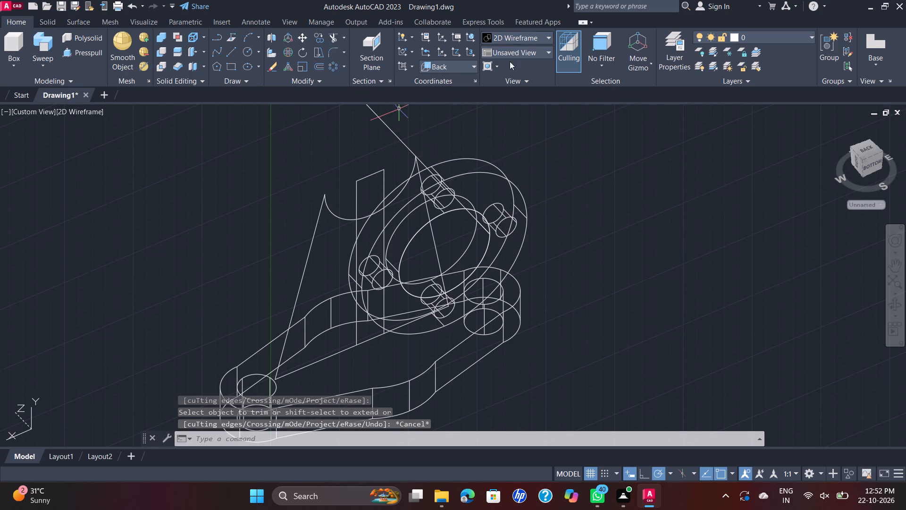
Trim the parts of the support rectangle that extend above the remaining arc, including its top edge and both upper side ends.
{"action": "key", "text": "space"}
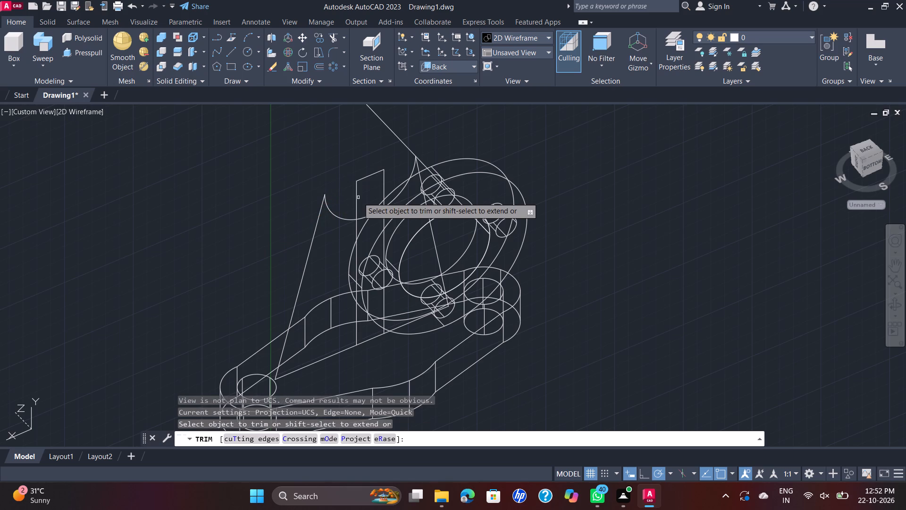
{"action": "left_click", "coordinate": [358, 197]}
{"action": "left_click", "coordinate": [366, 178]}
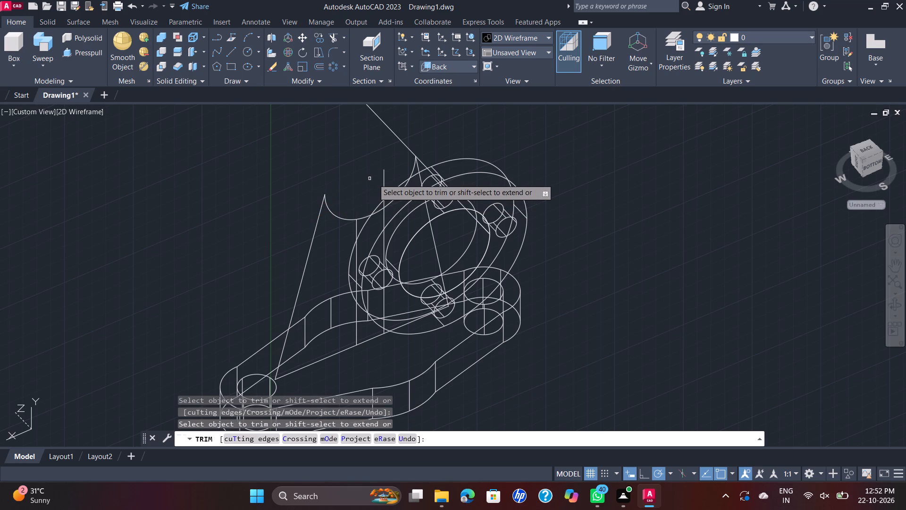
{"action": "left_click", "coordinate": [384, 182]}
{"action": "key", "text": "Escape"}
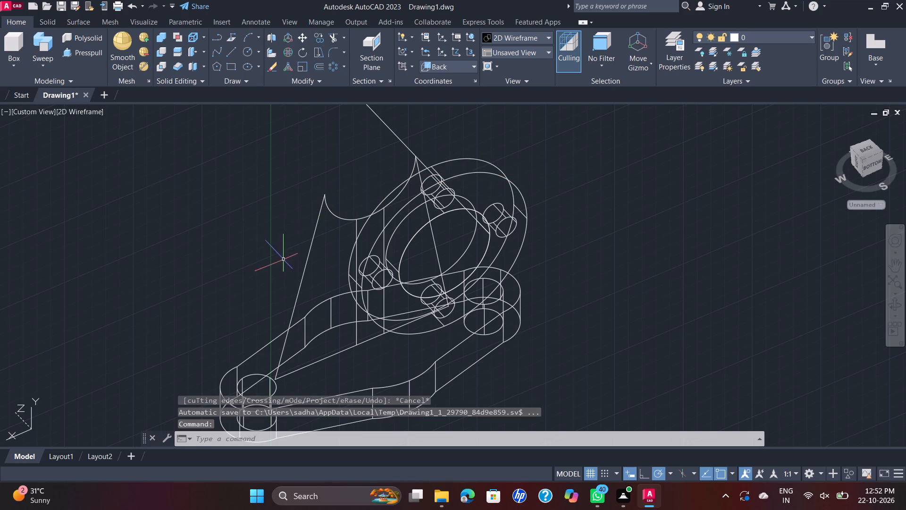
Join the two slanted lines, the arc, the two vertical lines and the three base lines of the support profile.
{"action": "left_click", "coordinate": [310, 245]}
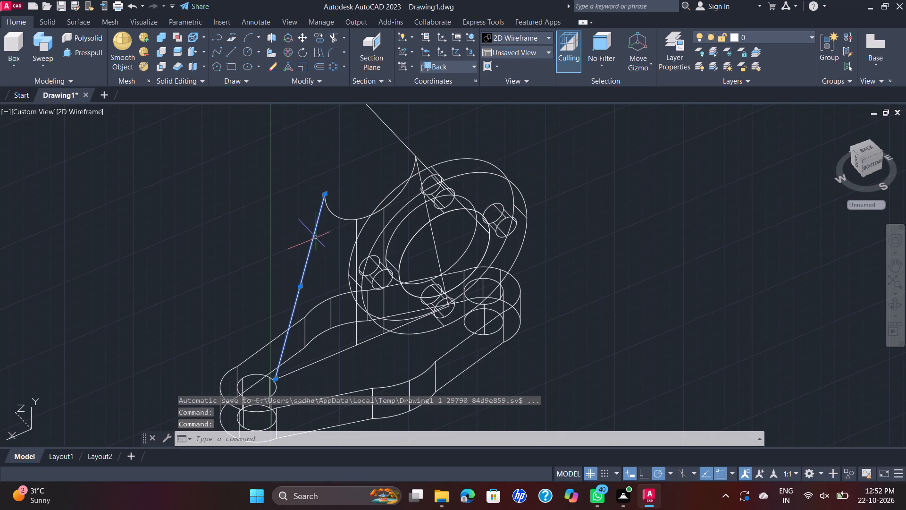
{"action": "left_click", "coordinate": [334, 214]}
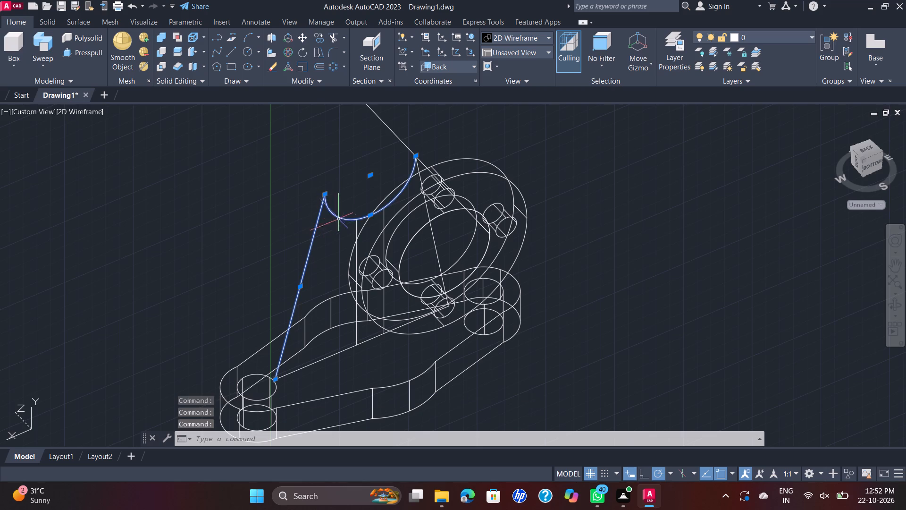
{"action": "left_click", "coordinate": [357, 227]}
{"action": "left_click", "coordinate": [384, 221]}
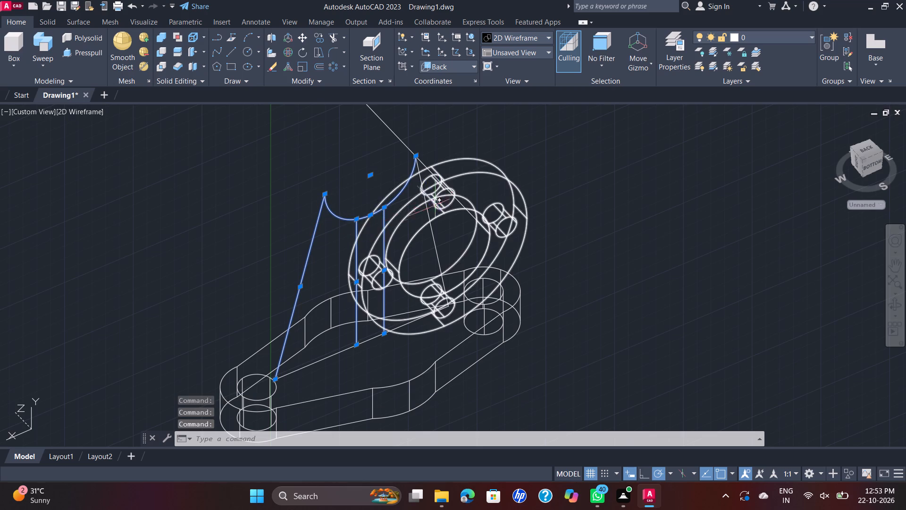
{"action": "left_click", "coordinate": [434, 232]}
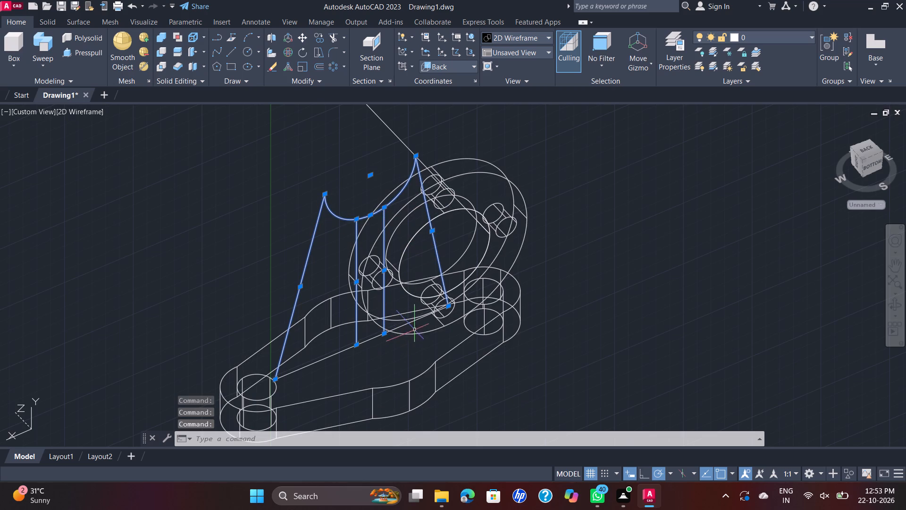
{"action": "left_click", "coordinate": [414, 322]}
{"action": "left_click", "coordinate": [370, 339]}
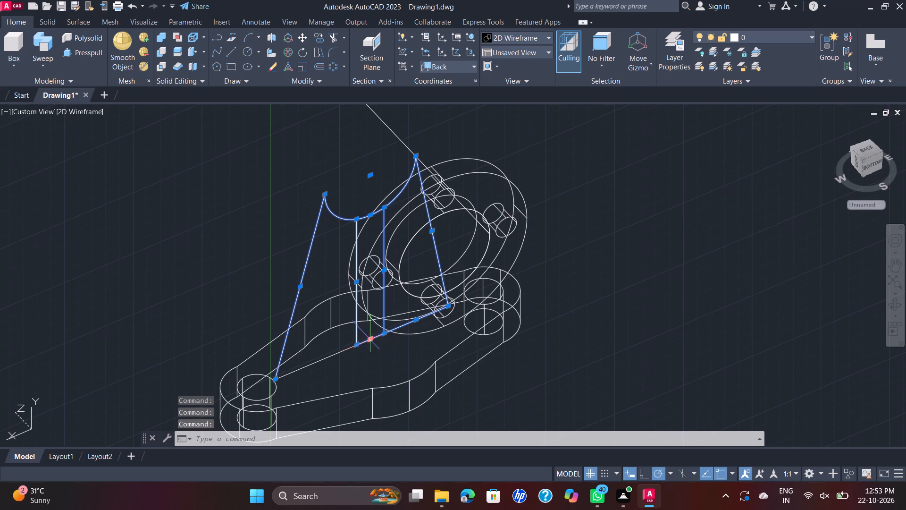
{"action": "left_click", "coordinate": [333, 353]}
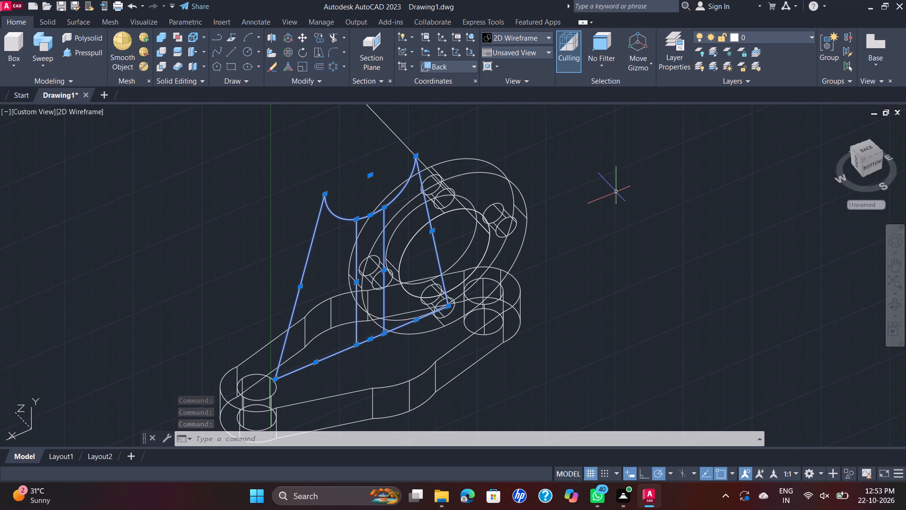
{"action": "key", "text": "j"}
{"action": "key", "text": "Return"}
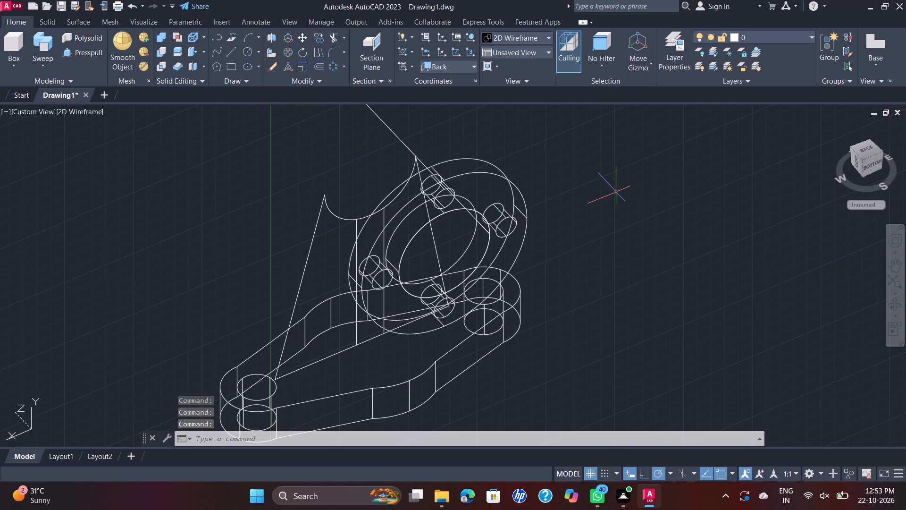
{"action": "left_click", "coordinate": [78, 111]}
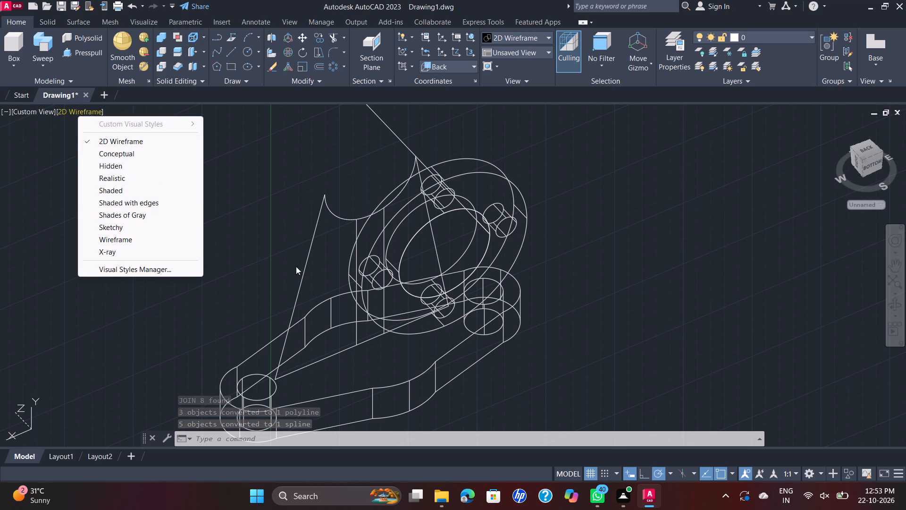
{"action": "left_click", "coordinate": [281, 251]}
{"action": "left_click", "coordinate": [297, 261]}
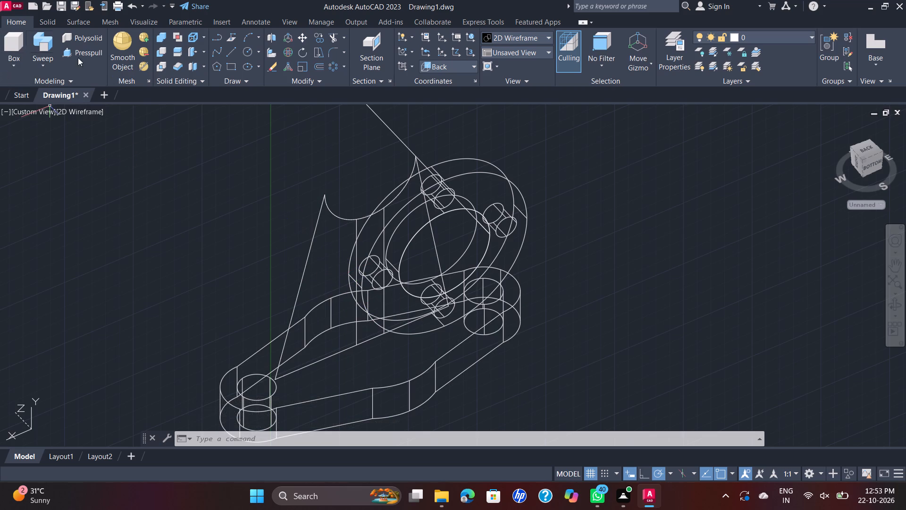
Set the model view to SE Isometric, framing the support profile, flange and base plate.
{"action": "left_click", "coordinate": [46, 107]}
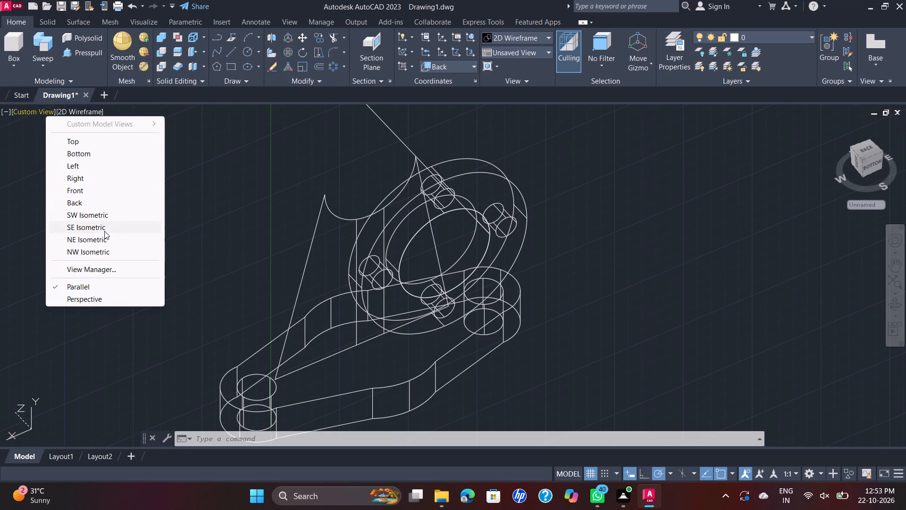
{"action": "left_click", "coordinate": [104, 230]}
{"action": "scroll", "coordinate": [452, 342], "scroll_direction": "up", "scroll_amount": 3}
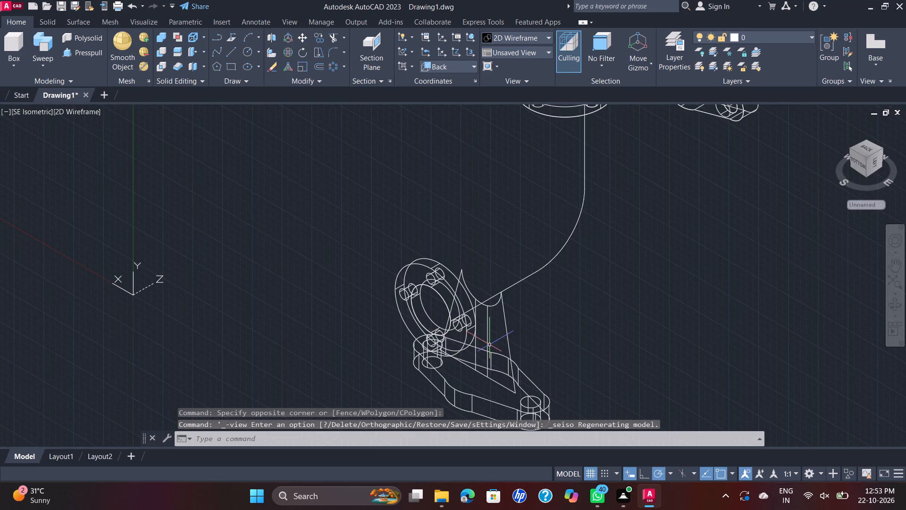
{"action": "middle_click_drag", "start_coordinate": [493, 346], "coordinate": [362, 288]}
{"action": "scroll", "coordinate": [425, 272], "scroll_direction": "up", "scroll_amount": 2}
{"action": "scroll", "coordinate": [425, 269], "scroll_direction": "down", "scroll_amount": 1}
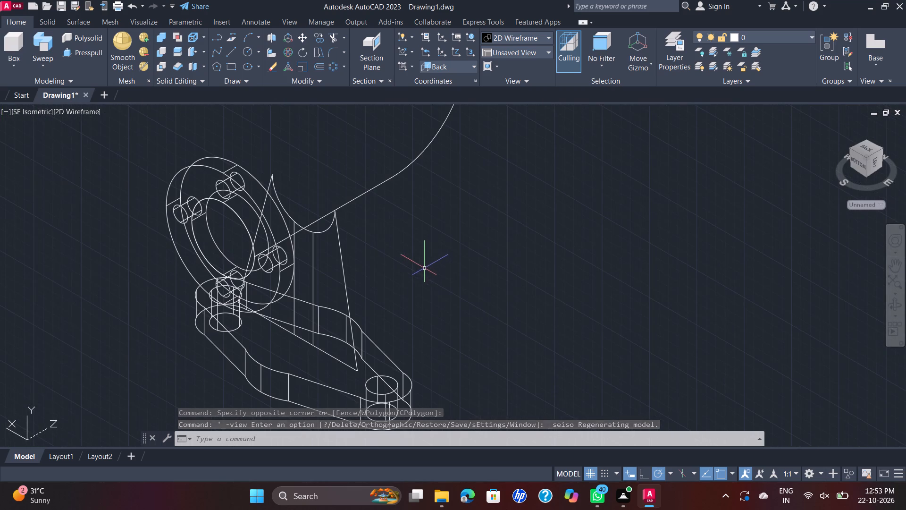
{"action": "scroll", "coordinate": [181, 134], "scroll_direction": "down", "scroll_amount": 2}
{"action": "middle_click_drag", "start_coordinate": [199, 163], "coordinate": [215, 215]}
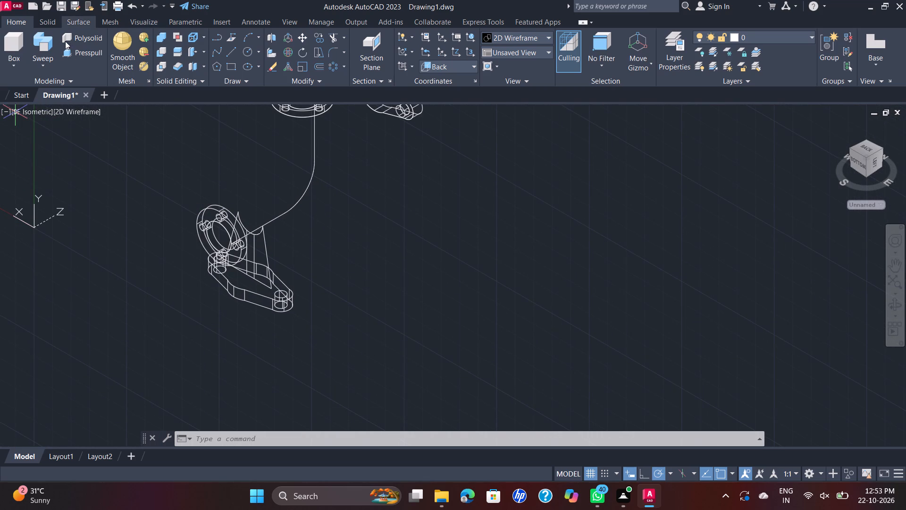
Set the visual style to Shades of Gray.
{"action": "left_click", "coordinate": [70, 110]}
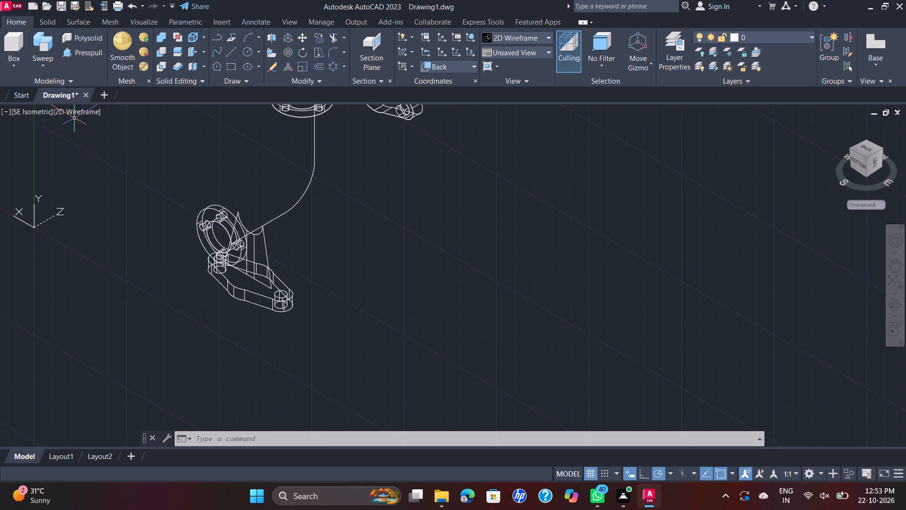
{"action": "left_click", "coordinate": [86, 113]}
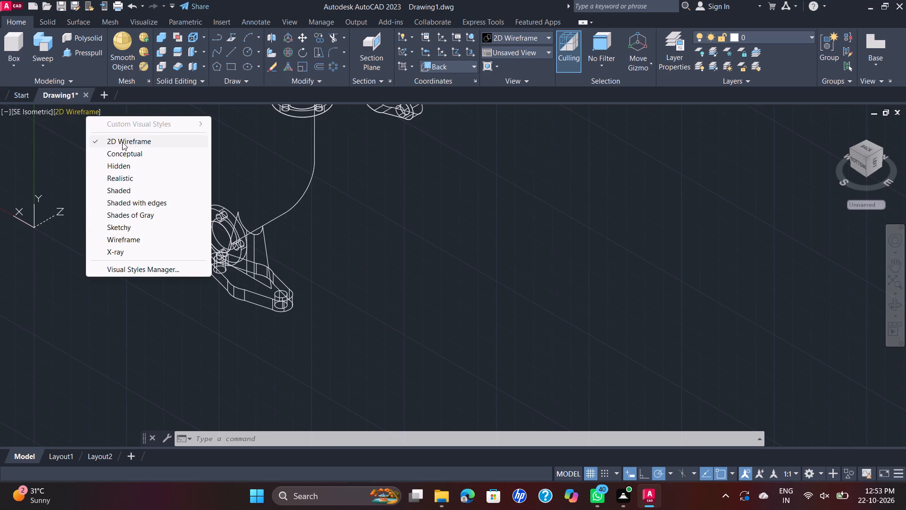
{"action": "left_click", "coordinate": [141, 212]}
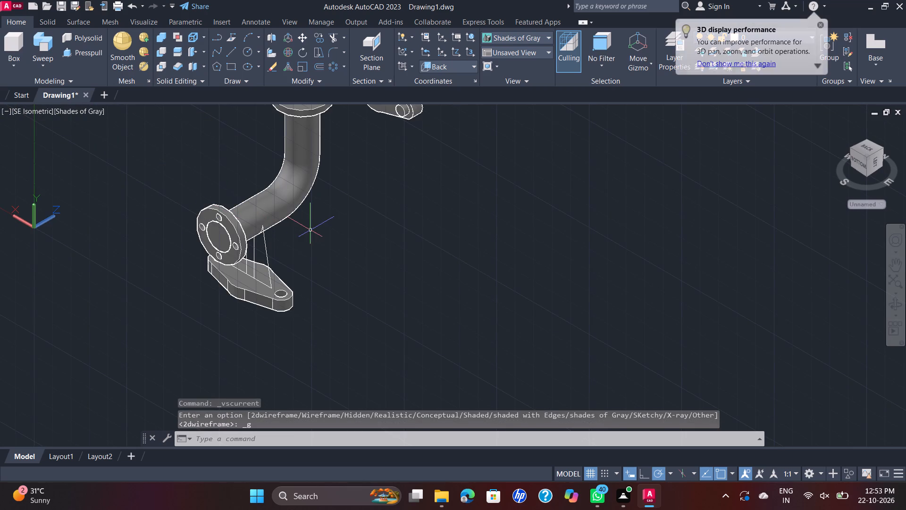
Start Presspull for a bounded area of the support profile between the pipe and the base plate.
{"action": "scroll", "coordinate": [310, 230], "scroll_direction": "up", "scroll_amount": 1}
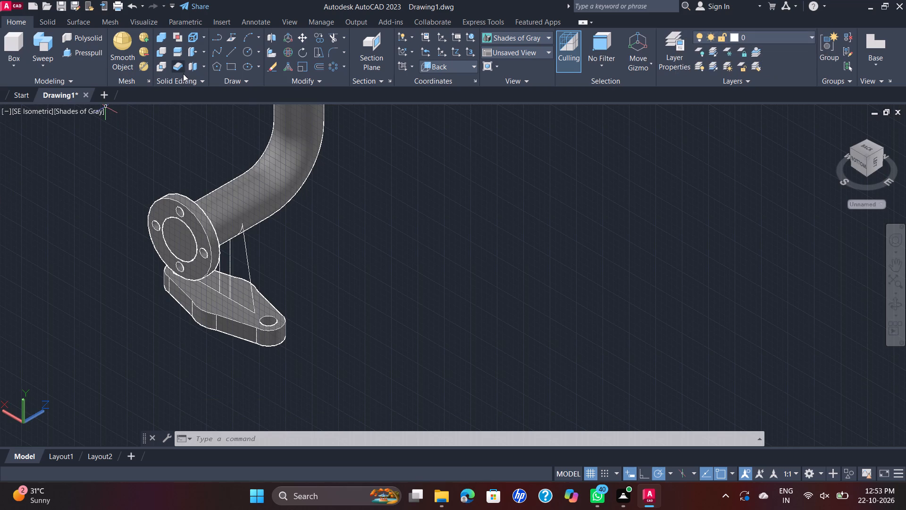
{"action": "left_click", "coordinate": [91, 55]}
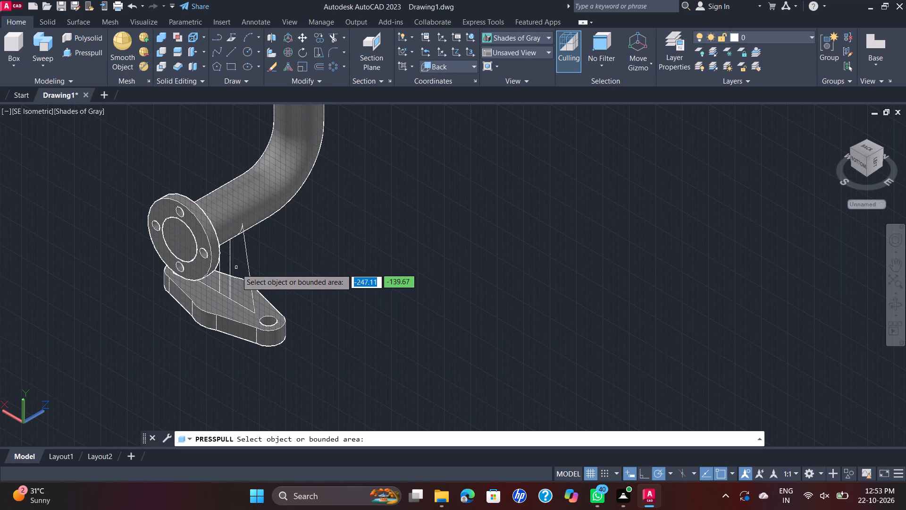
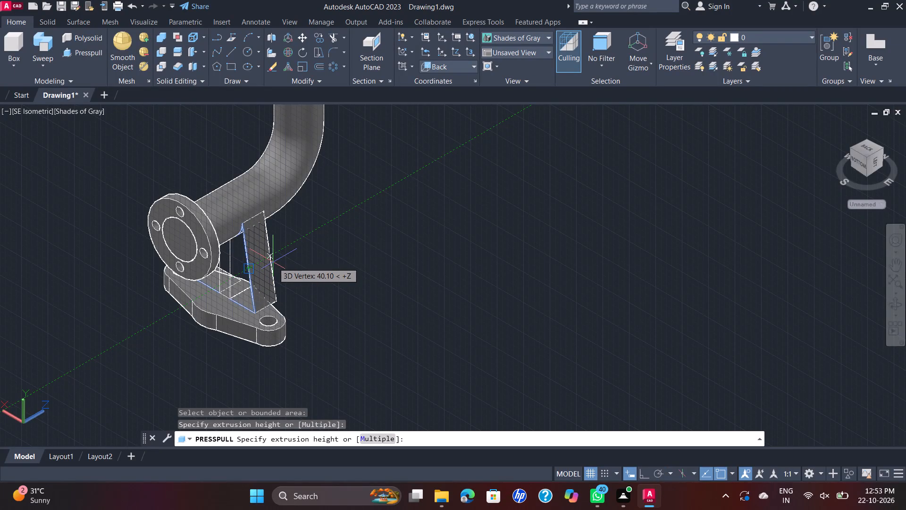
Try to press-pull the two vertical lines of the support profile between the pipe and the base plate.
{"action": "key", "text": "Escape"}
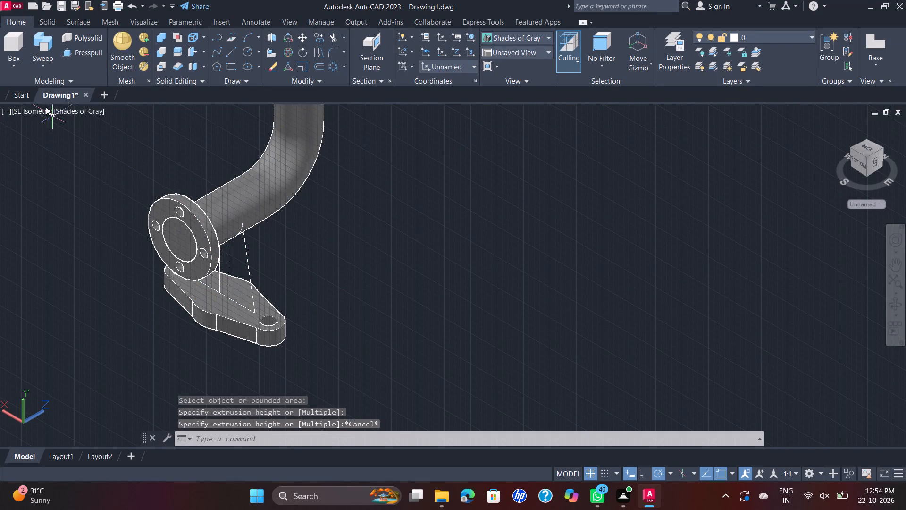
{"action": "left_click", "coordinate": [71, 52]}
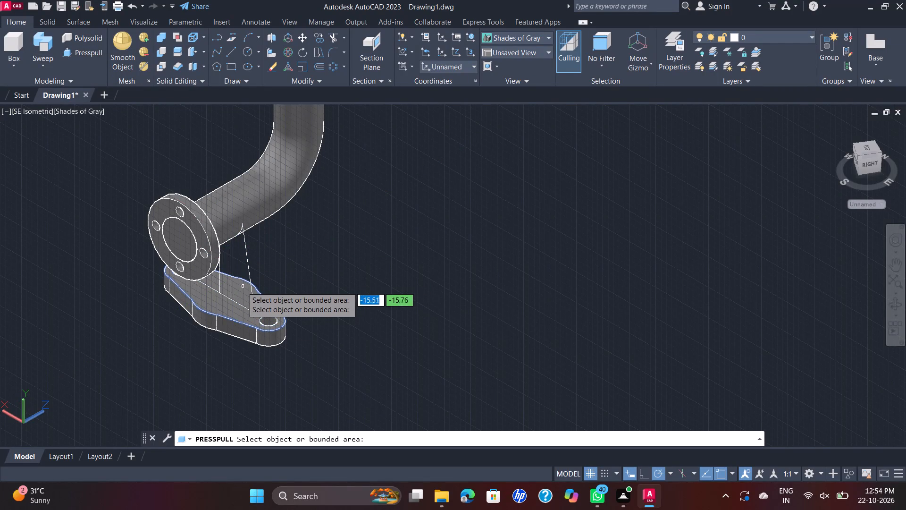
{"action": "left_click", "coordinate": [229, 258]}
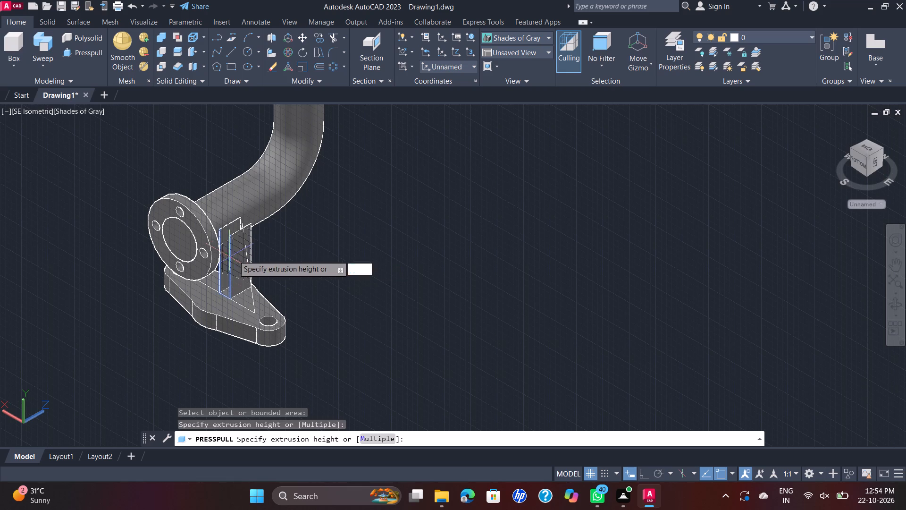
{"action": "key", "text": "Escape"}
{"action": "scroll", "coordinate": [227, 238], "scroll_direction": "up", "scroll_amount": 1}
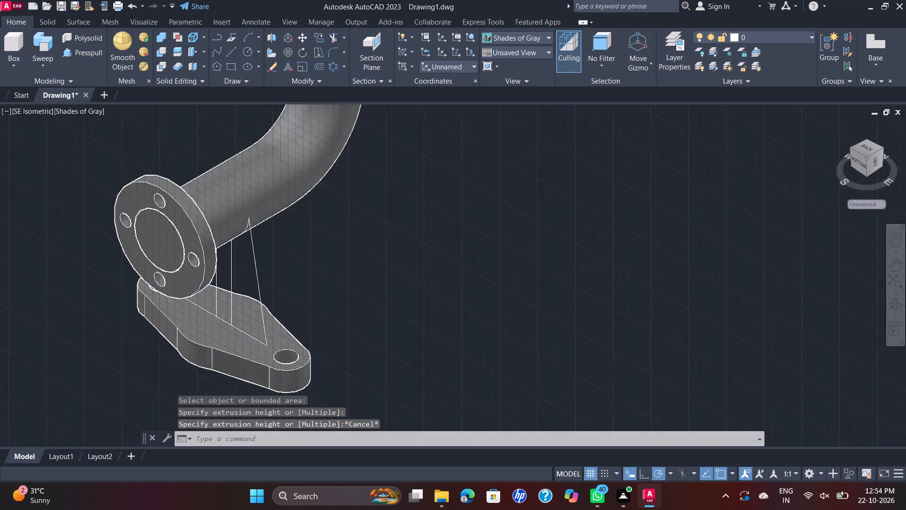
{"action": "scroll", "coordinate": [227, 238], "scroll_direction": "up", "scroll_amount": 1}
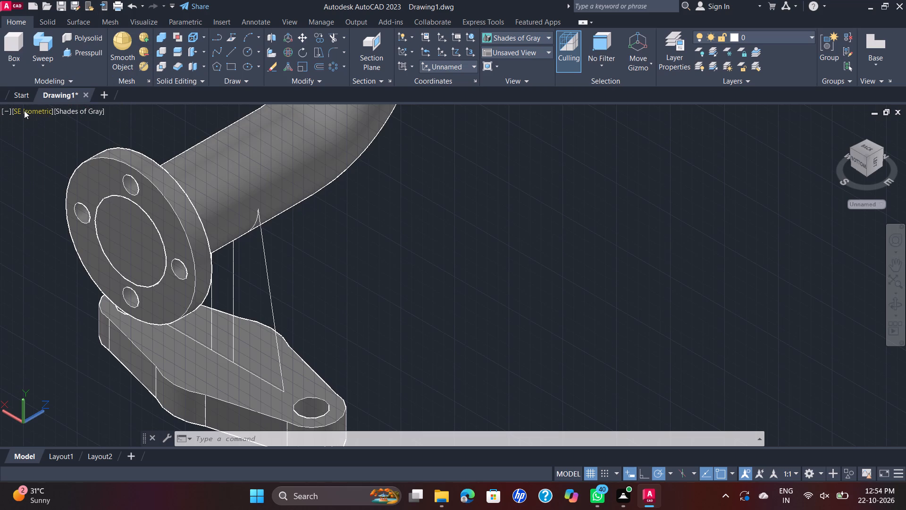
Undo the visual style change, the SE Isometric view, the join and the trims made to the support profile.
{"action": "key", "text": "ctrl+z"}
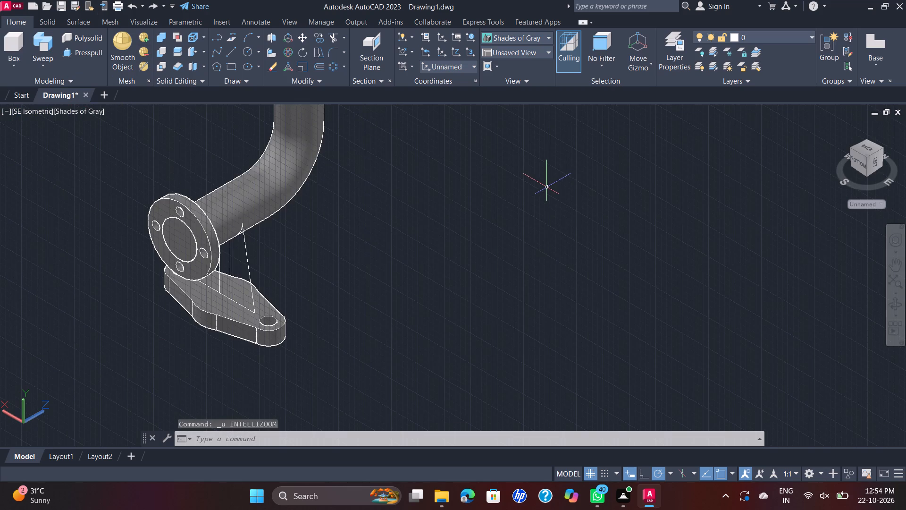
{"action": "key", "text": "ctrl+z"}
{"action": "key", "text": "ctrl+z"}
{"action": "key", "text": "ctrl+z"}
{"action": "key", "text": "ctrl+z"}
{"action": "key", "text": "ctrl+z"}
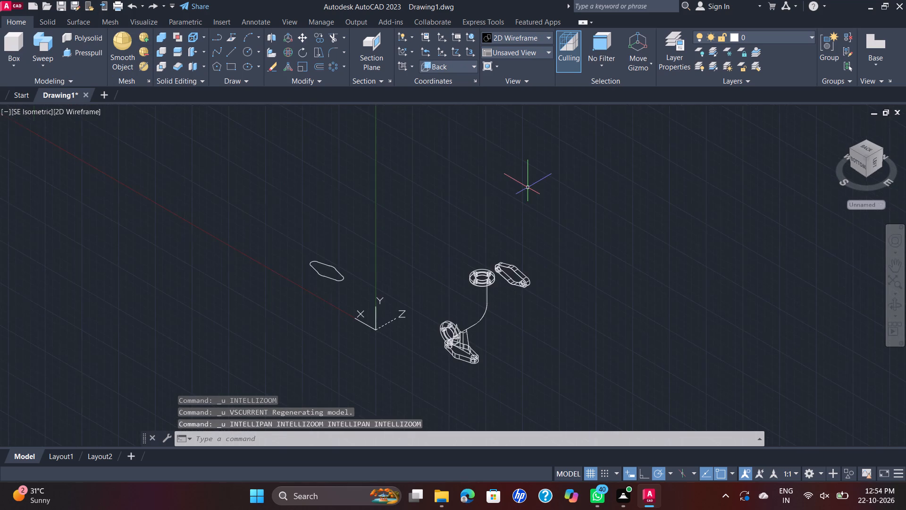
{"action": "key", "text": "ctrl+z"}
{"action": "key", "text": "ctrl+z"}
{"action": "key", "text": "ctrl+z"}
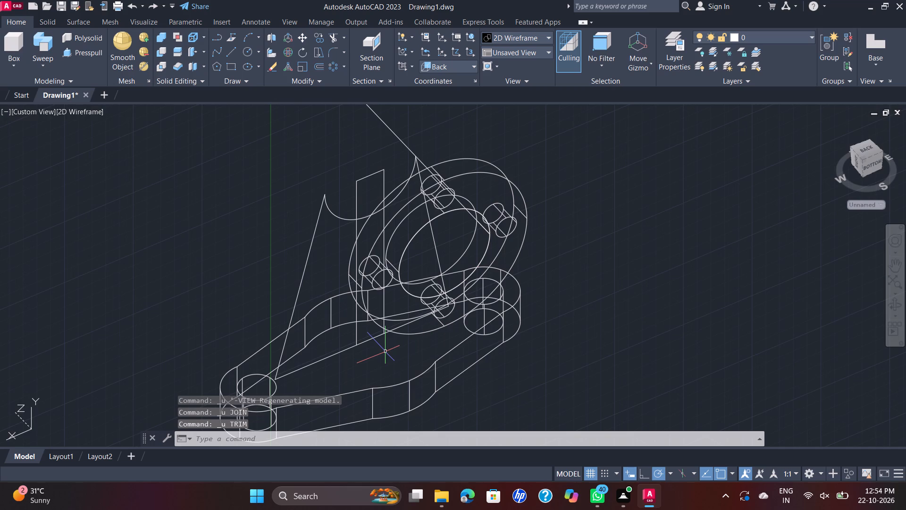
{"action": "key", "text": "ctrl+z"}
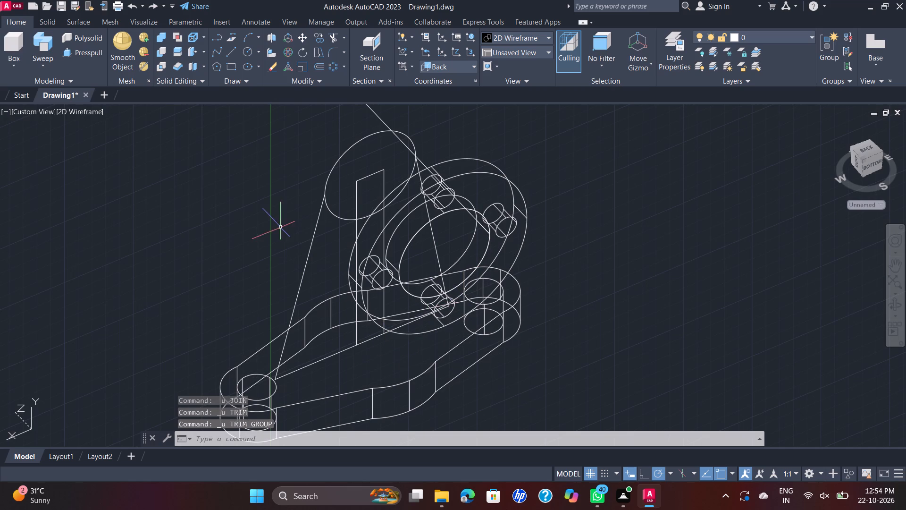
Join the support profile's two slanted lines, full circle, two vertical lines, their short top connector and the three base lines.
{"action": "left_click", "coordinate": [315, 235]}
{"action": "left_click", "coordinate": [338, 215]}
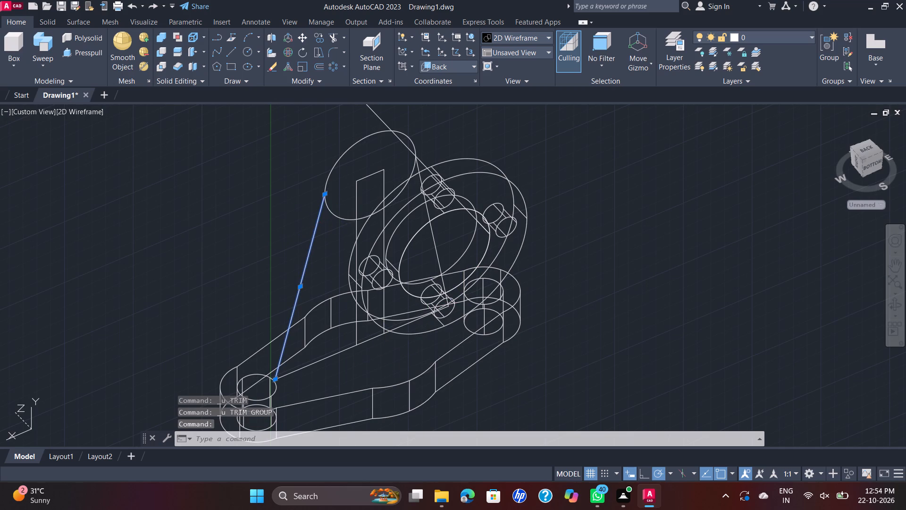
{"action": "left_click", "coordinate": [356, 197]}
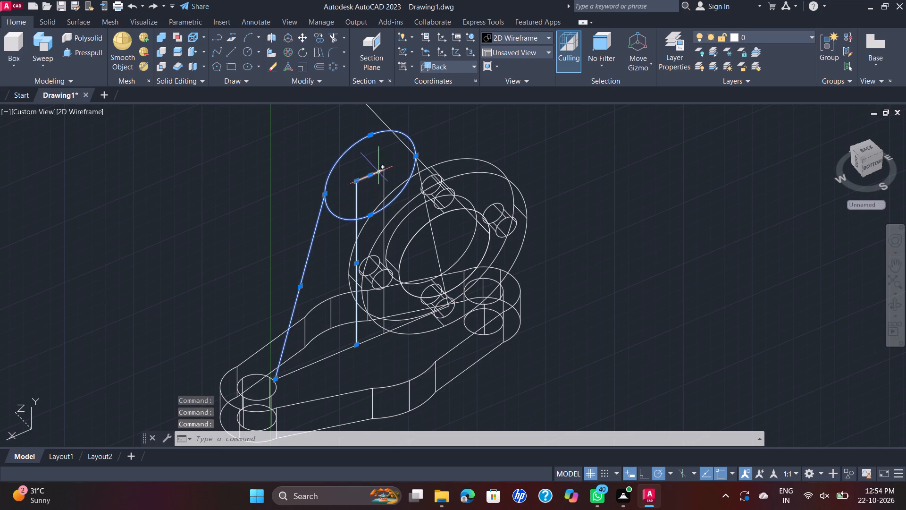
{"action": "left_click", "coordinate": [389, 171]}
{"action": "left_click", "coordinate": [348, 190]}
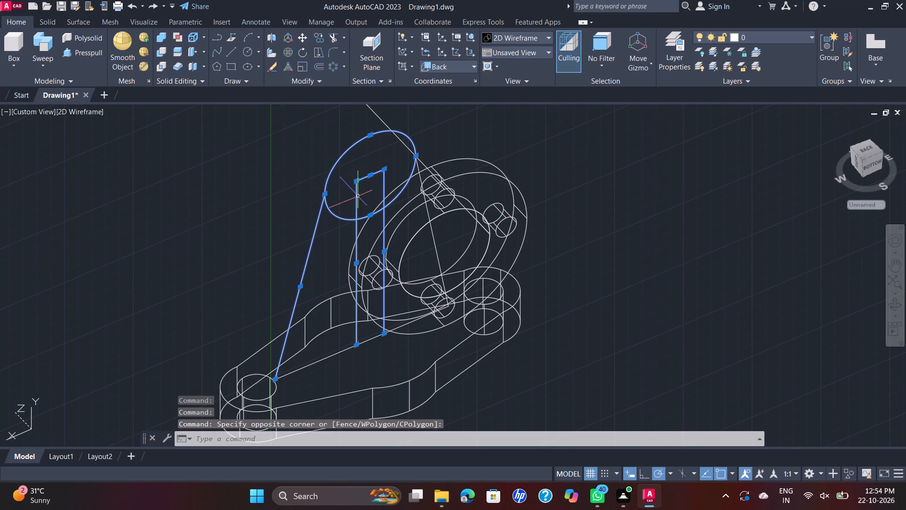
{"action": "left_click", "coordinate": [326, 356]}
{"action": "left_click", "coordinate": [377, 336]}
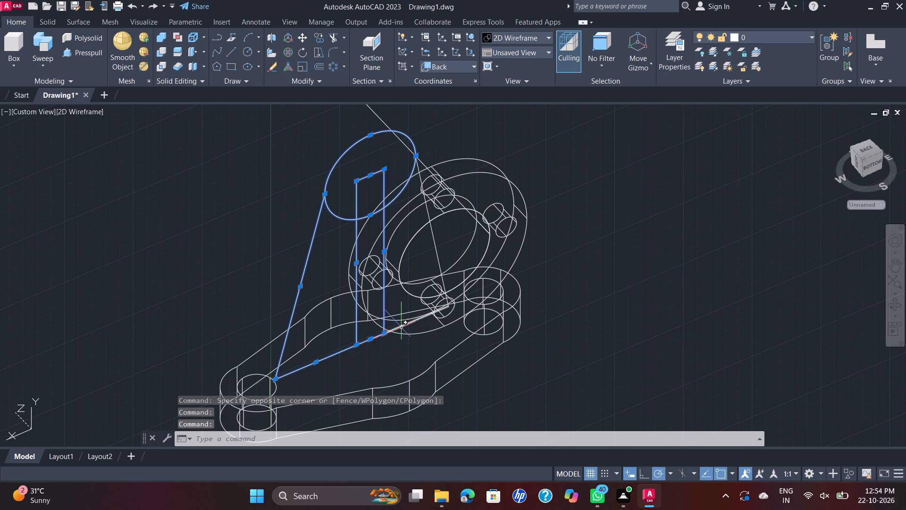
{"action": "left_click", "coordinate": [400, 326]}
{"action": "left_click", "coordinate": [440, 261]}
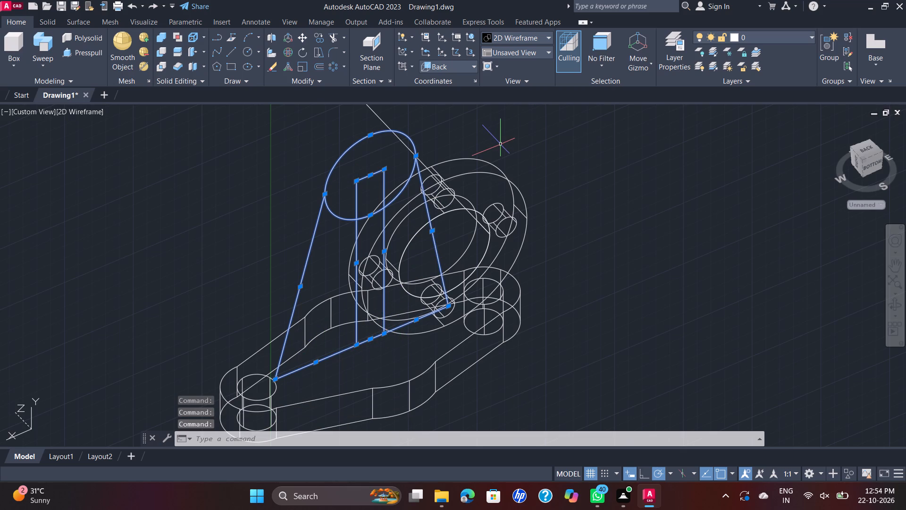
{"action": "key", "text": "j"}
{"action": "key", "text": "Return"}
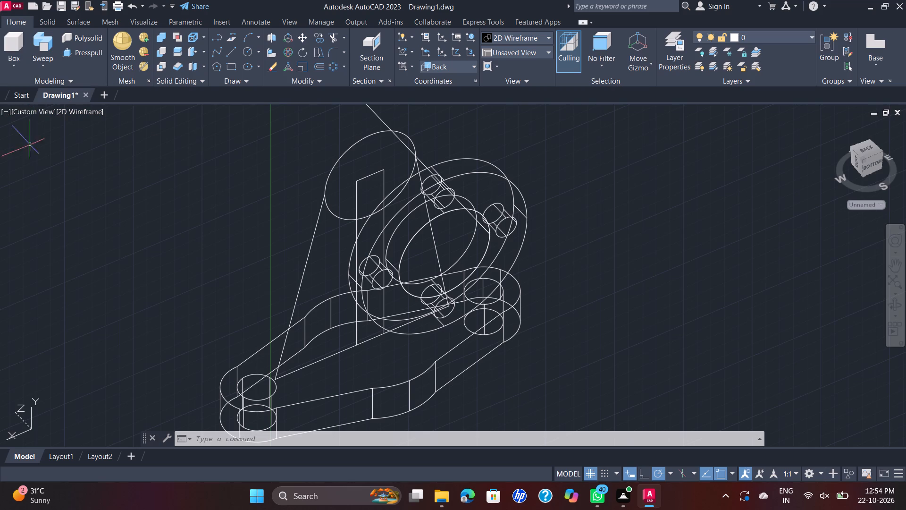
Display the model in SE Isometric view with the Shades of Gray visual style.
{"action": "left_click", "coordinate": [39, 114]}
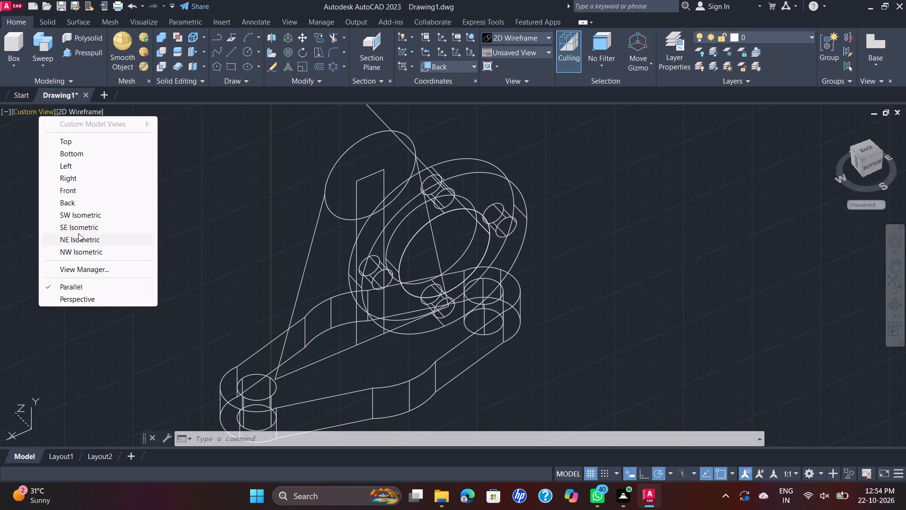
{"action": "left_click", "coordinate": [81, 227]}
{"action": "left_click", "coordinate": [94, 108]}
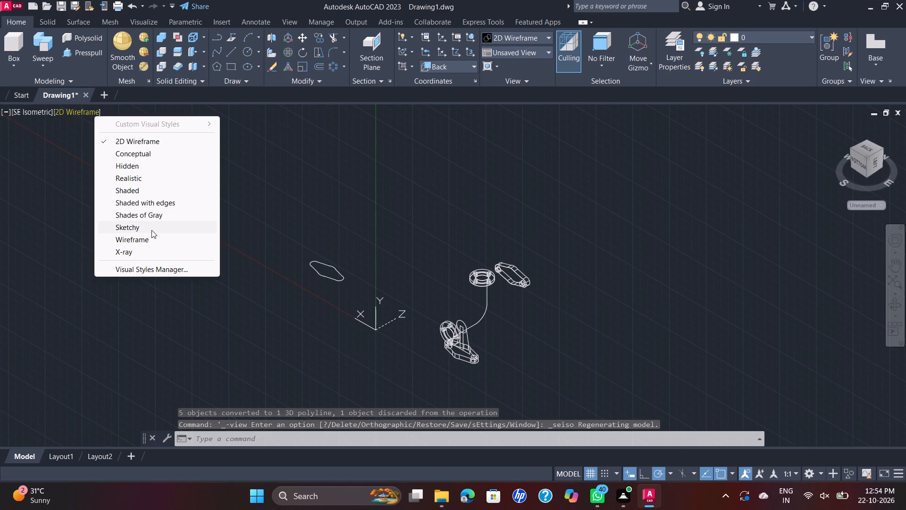
{"action": "left_click", "coordinate": [159, 216]}
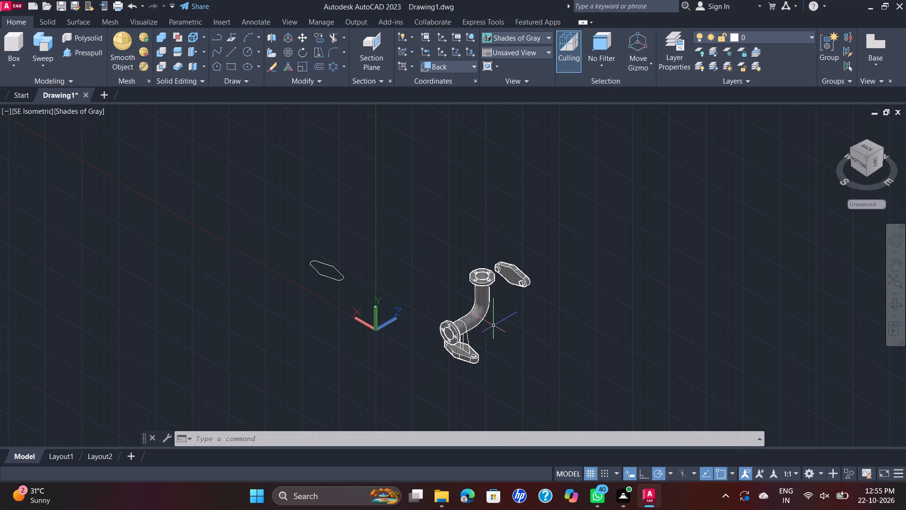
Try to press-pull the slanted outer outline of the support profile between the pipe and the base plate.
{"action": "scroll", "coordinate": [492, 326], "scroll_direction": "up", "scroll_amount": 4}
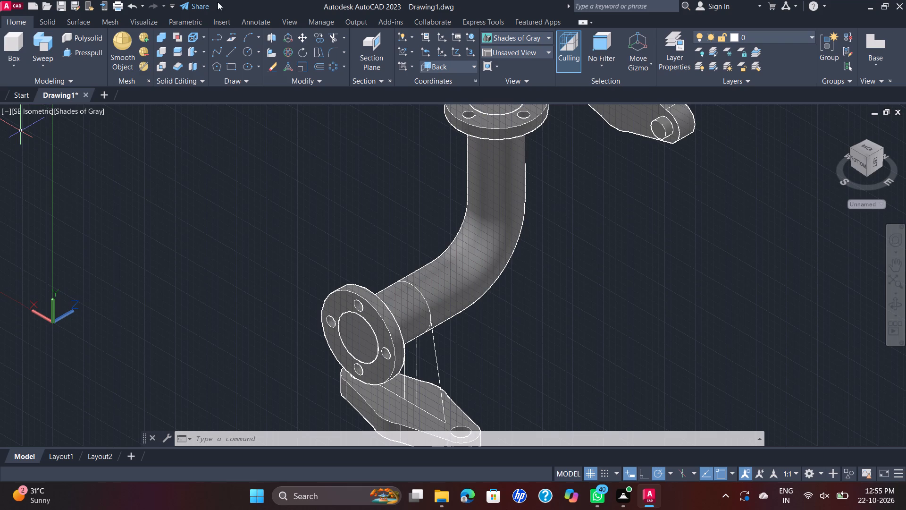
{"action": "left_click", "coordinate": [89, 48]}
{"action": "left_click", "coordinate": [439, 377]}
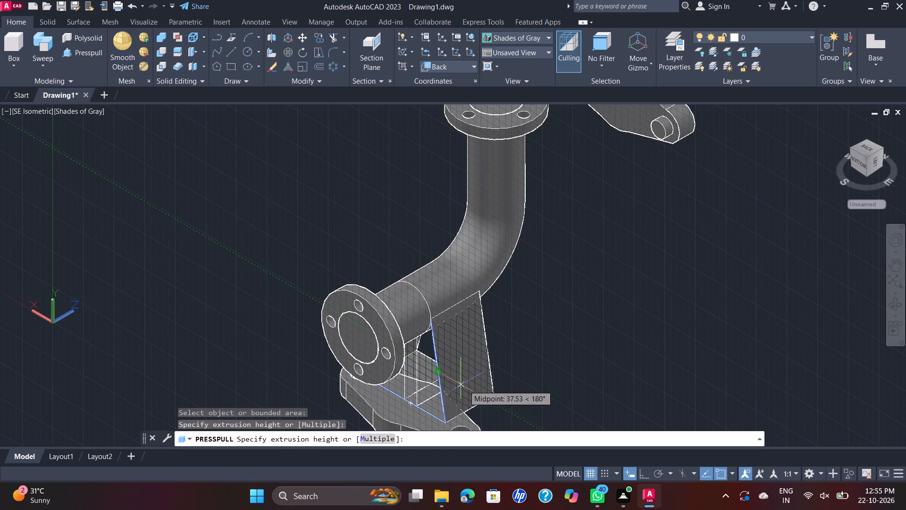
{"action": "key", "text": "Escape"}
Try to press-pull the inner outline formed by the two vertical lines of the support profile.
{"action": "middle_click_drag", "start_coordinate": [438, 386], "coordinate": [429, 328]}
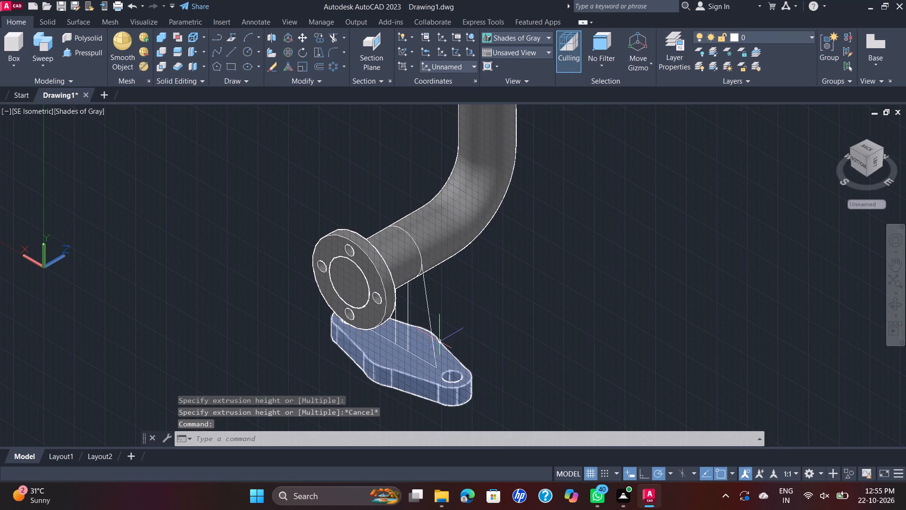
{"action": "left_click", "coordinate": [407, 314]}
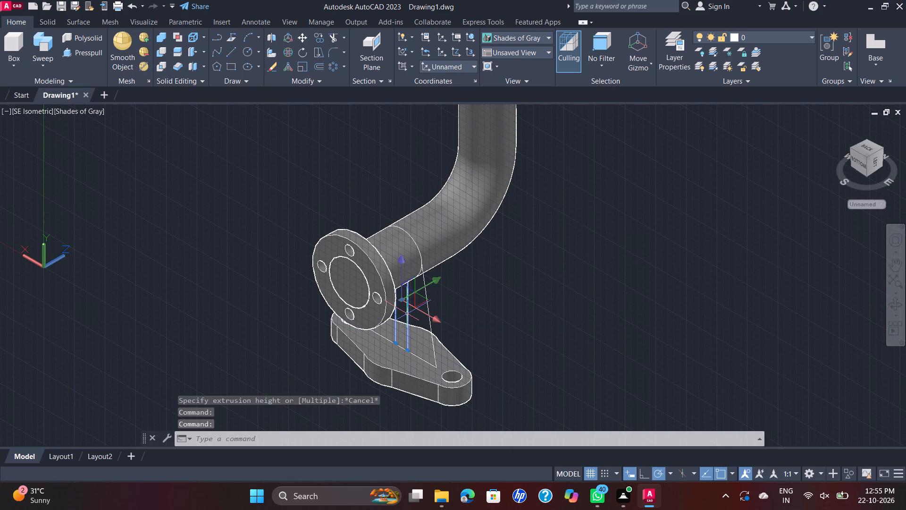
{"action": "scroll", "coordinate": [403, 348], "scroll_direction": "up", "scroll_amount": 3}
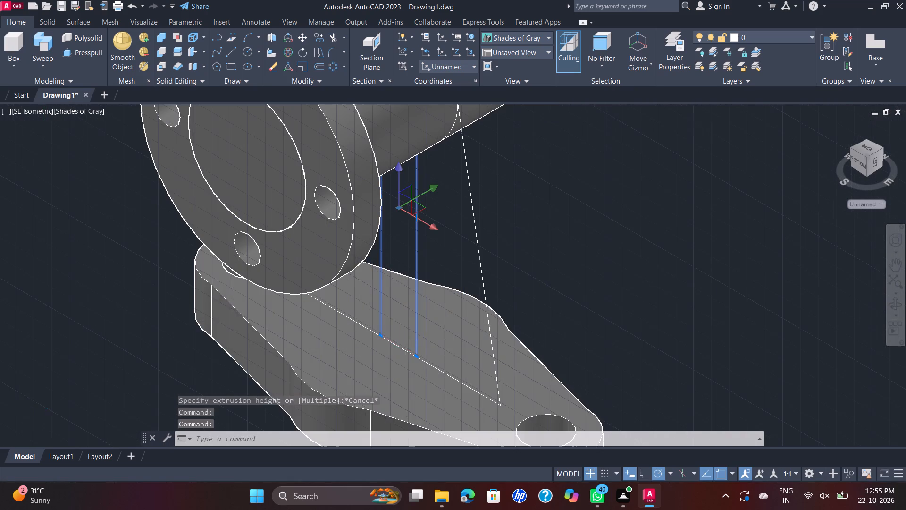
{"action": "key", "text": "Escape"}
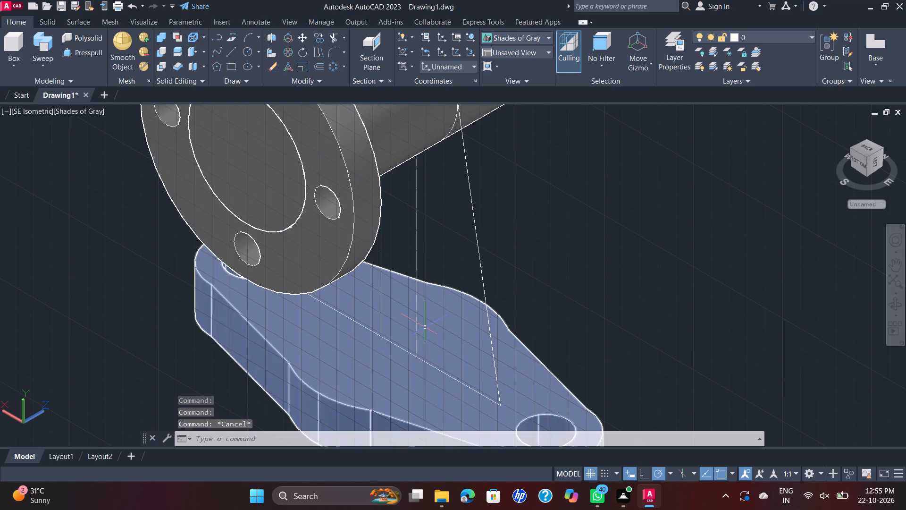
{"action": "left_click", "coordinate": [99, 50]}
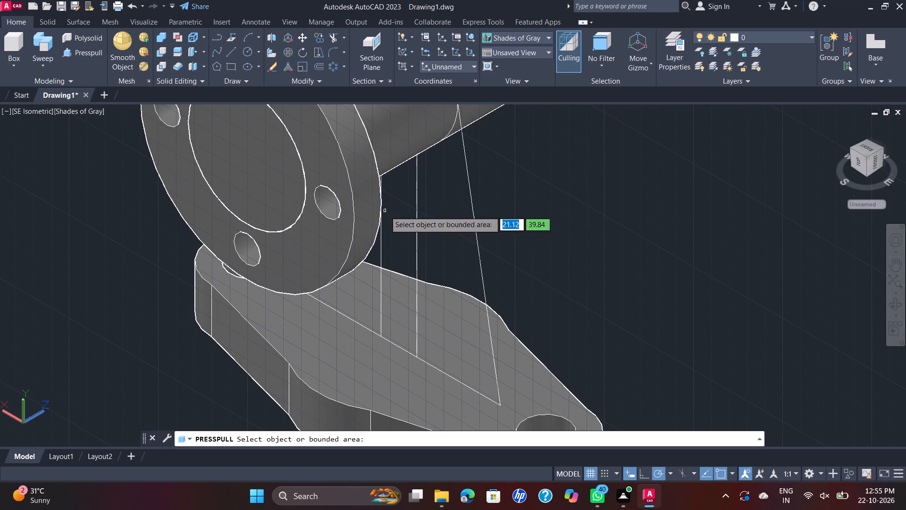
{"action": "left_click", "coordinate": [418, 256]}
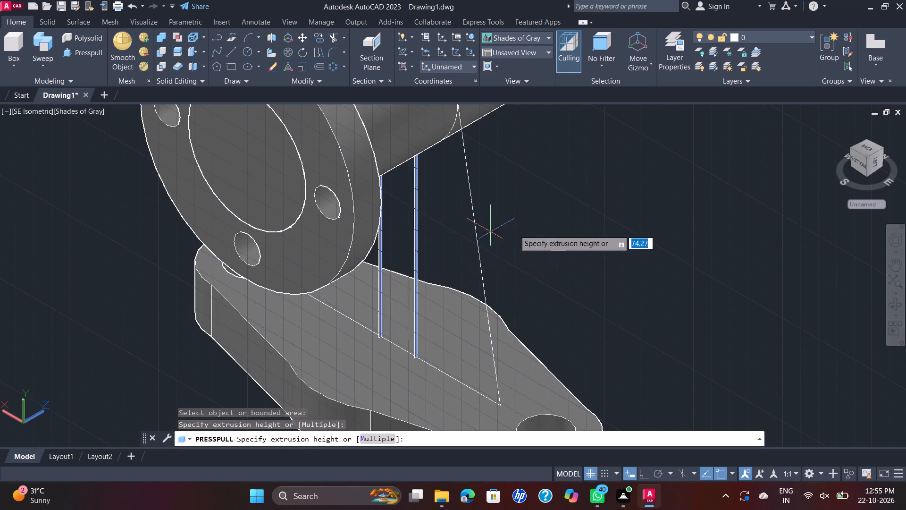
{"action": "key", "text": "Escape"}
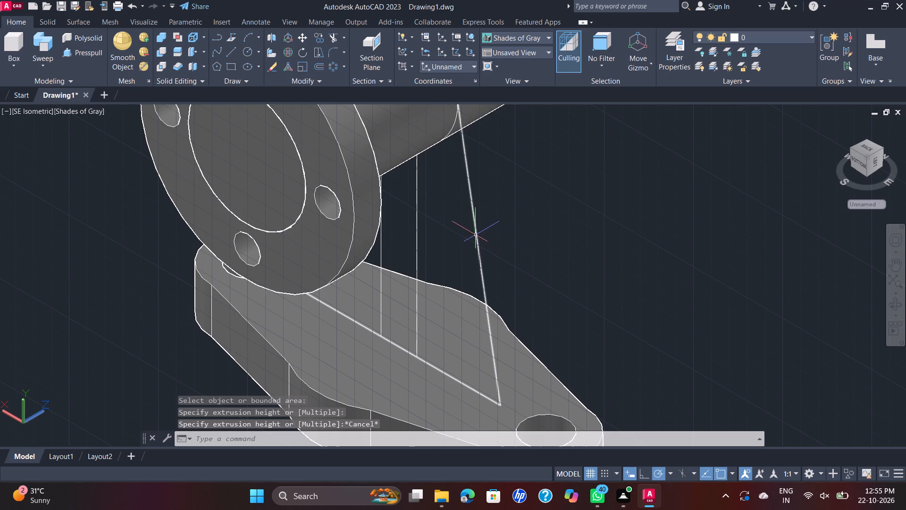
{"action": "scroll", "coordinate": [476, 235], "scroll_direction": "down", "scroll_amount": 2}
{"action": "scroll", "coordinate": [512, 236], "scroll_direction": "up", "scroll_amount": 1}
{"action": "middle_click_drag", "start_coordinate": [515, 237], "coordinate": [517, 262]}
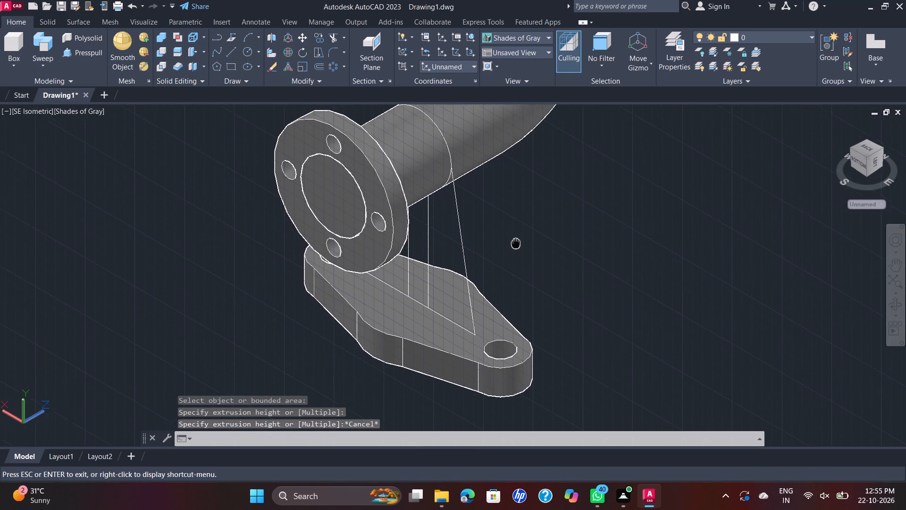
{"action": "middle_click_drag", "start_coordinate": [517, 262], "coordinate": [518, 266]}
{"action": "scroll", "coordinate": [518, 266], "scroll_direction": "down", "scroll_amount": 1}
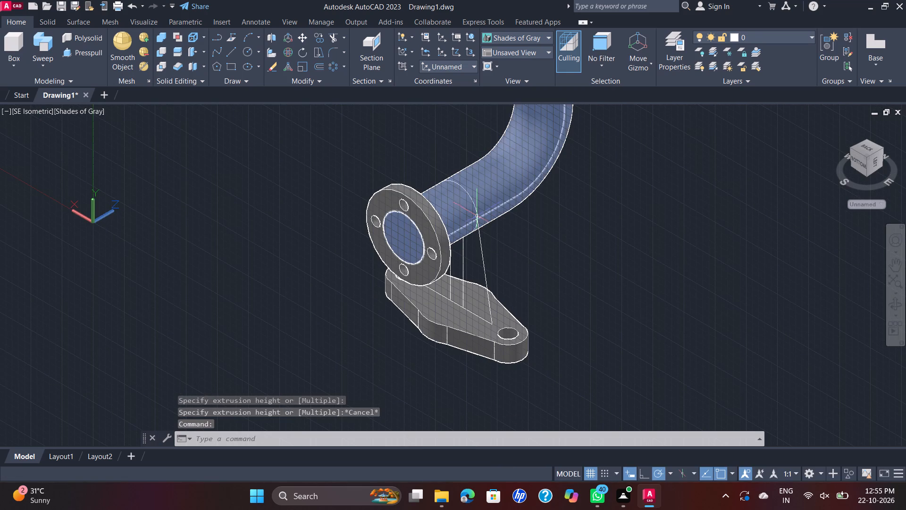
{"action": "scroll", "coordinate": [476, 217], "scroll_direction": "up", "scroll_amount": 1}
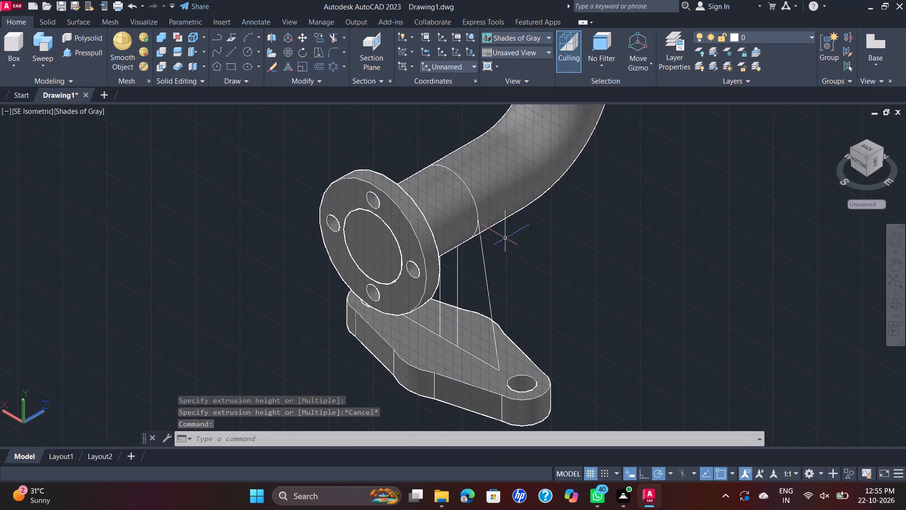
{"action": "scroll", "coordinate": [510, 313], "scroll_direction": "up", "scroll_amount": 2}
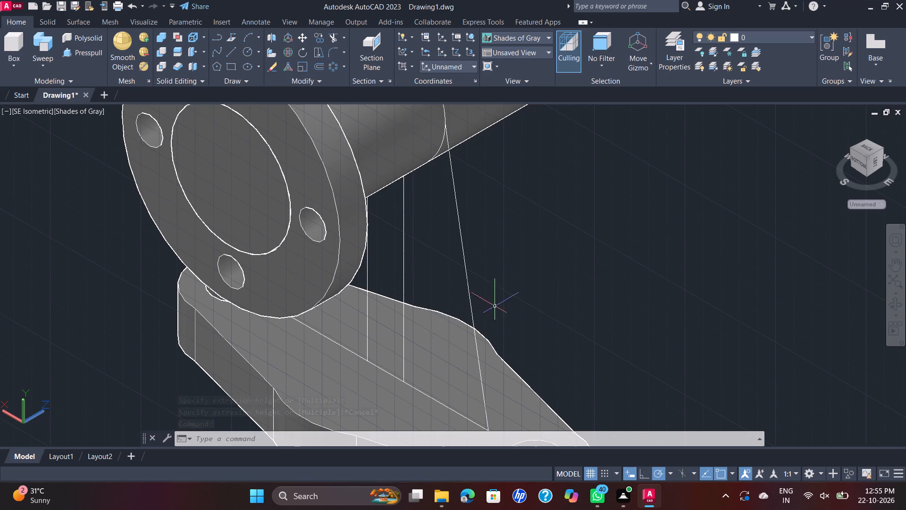
Copy the whole support profile, including its circle, from under the pipe to the empty space beside the model.
{"action": "scroll", "coordinate": [512, 299], "scroll_direction": "down", "scroll_amount": 1}
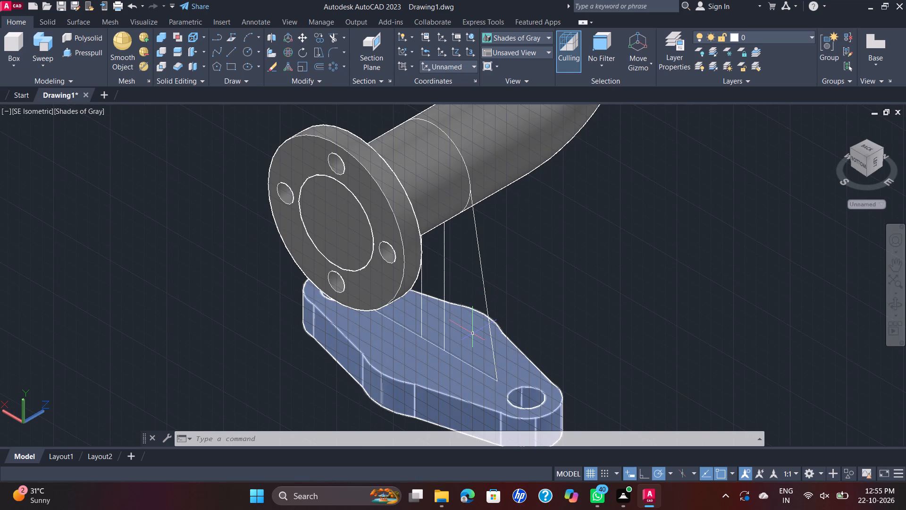
{"action": "left_click", "coordinate": [512, 287]}
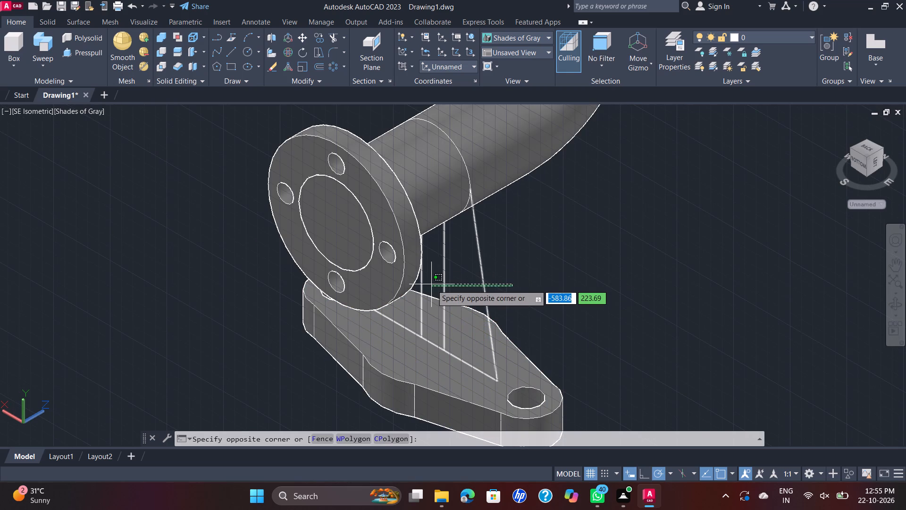
{"action": "left_click", "coordinate": [432, 285]}
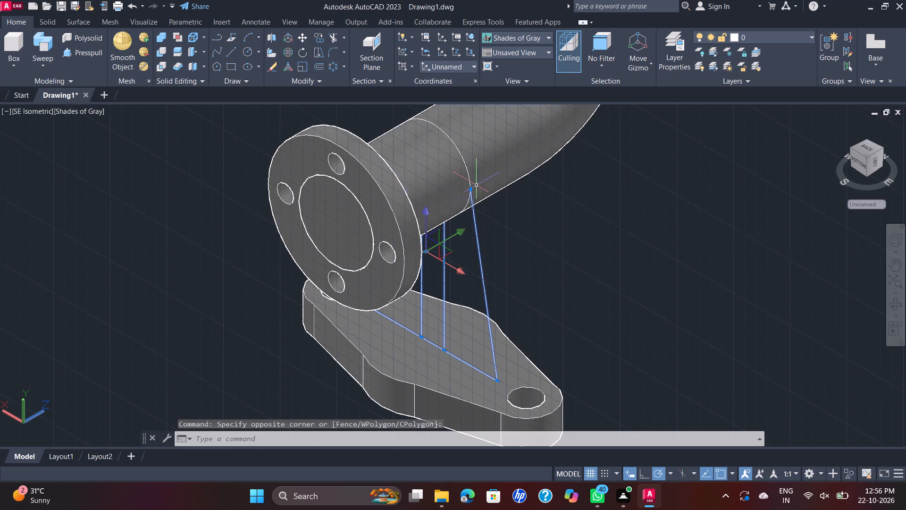
{"action": "scroll", "coordinate": [467, 169], "scroll_direction": "up", "scroll_amount": 2}
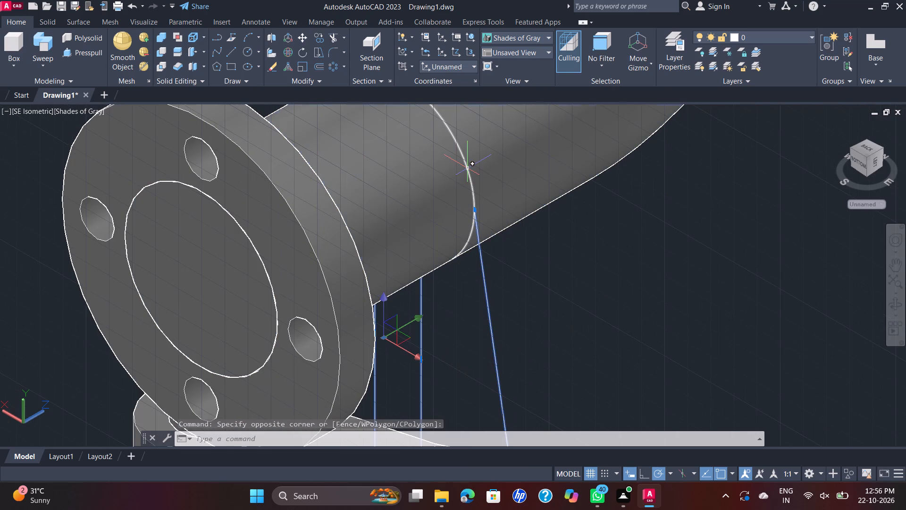
{"action": "left_click", "coordinate": [468, 169]}
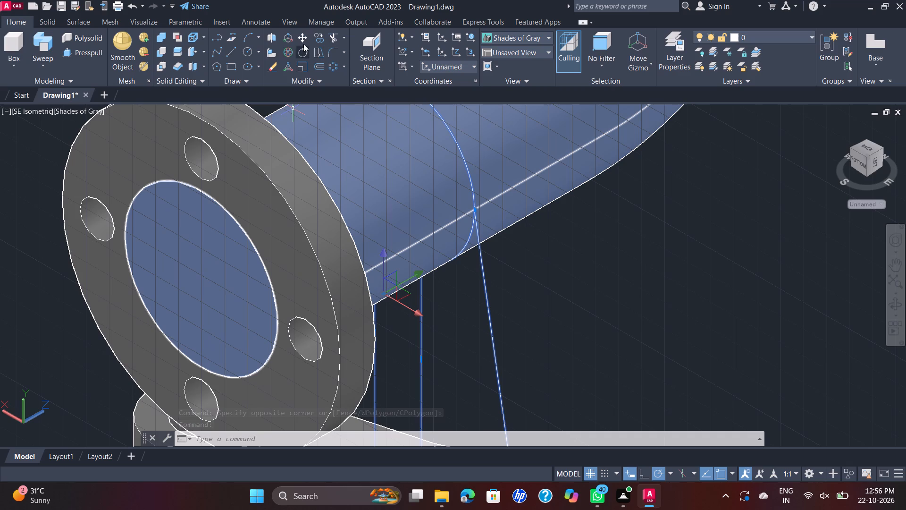
{"action": "left_click", "coordinate": [315, 38]}
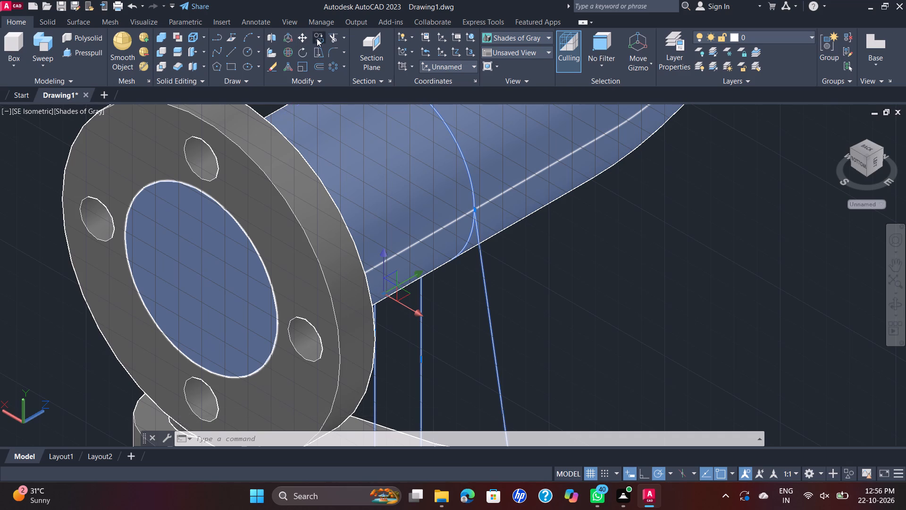
{"action": "left_click", "coordinate": [422, 307]}
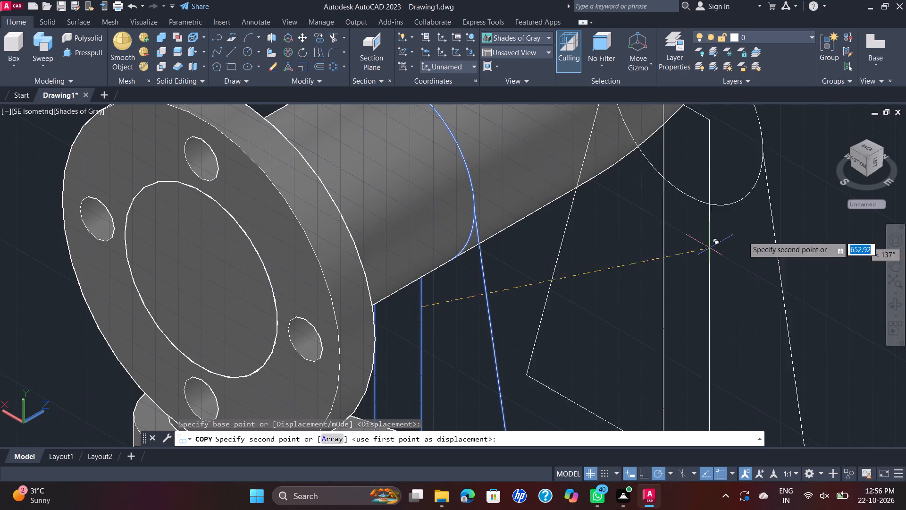
{"action": "scroll", "coordinate": [774, 226], "scroll_direction": "down", "scroll_amount": 2}
{"action": "left_click", "coordinate": [808, 278]}
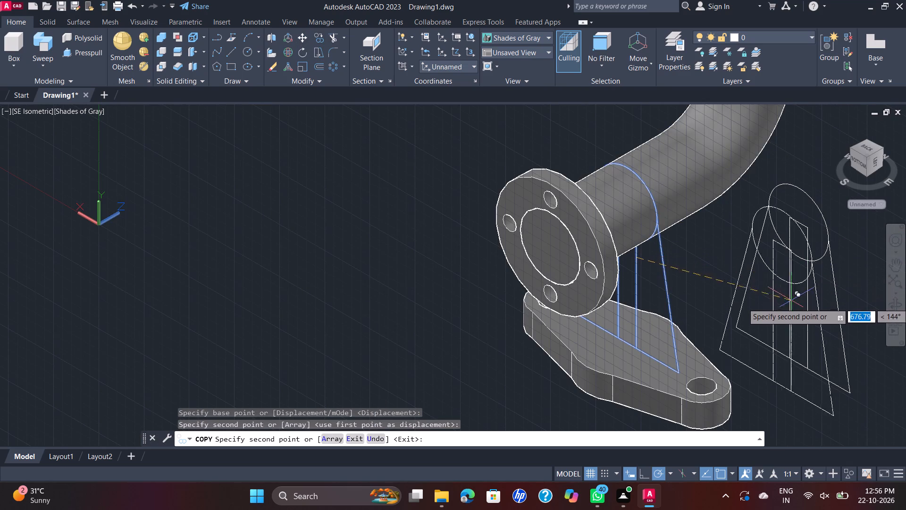
{"action": "key", "text": "Escape"}
Move the inner outline of two vertical lines and short top connector out of the copied profile, clear of its slanted outline.
{"action": "middle_click_drag", "start_coordinate": [822, 305], "coordinate": [789, 301]}
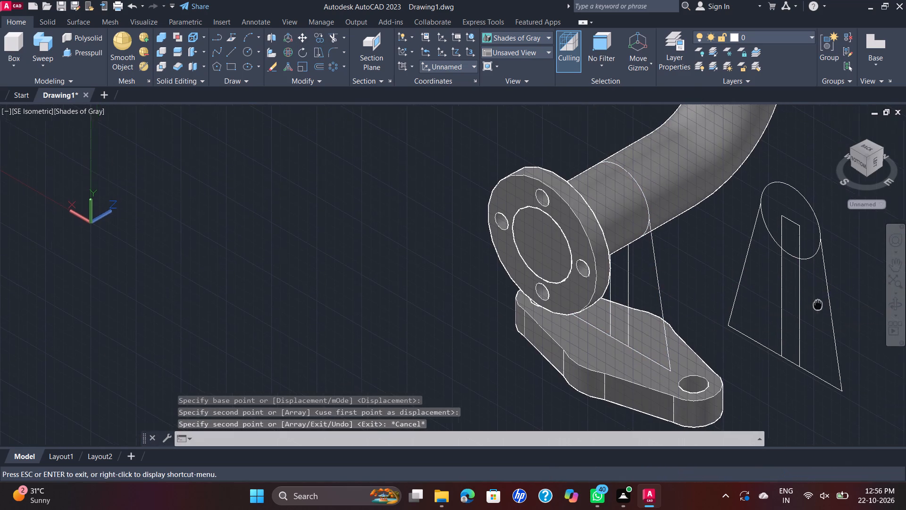
{"action": "middle_click_drag", "start_coordinate": [789, 301], "coordinate": [660, 271]}
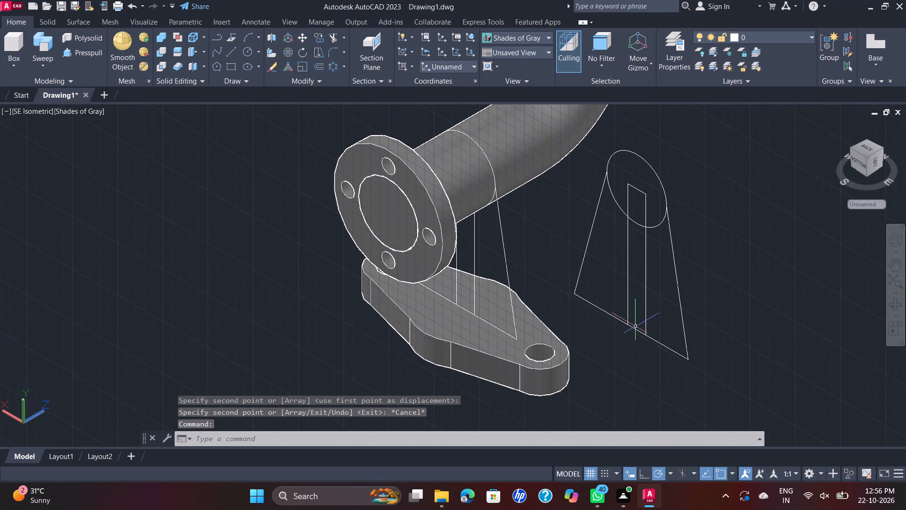
{"action": "left_click", "coordinate": [646, 314]}
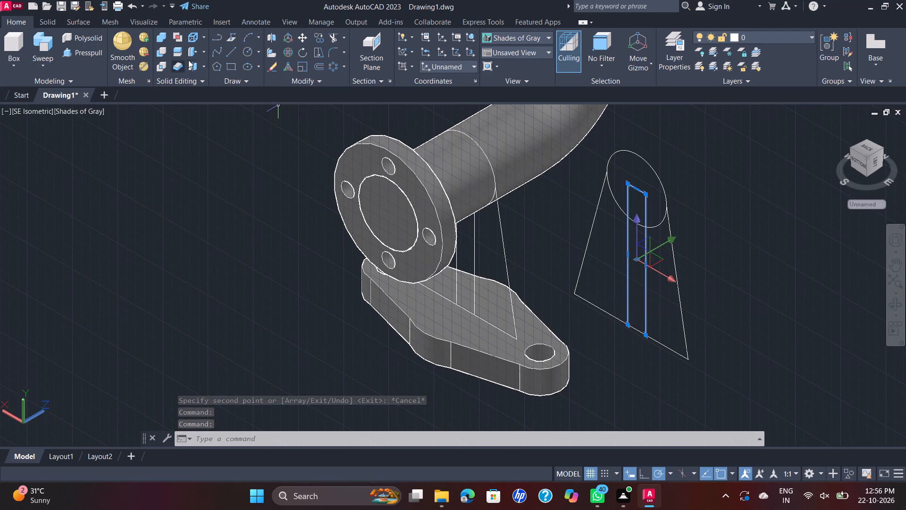
{"action": "left_click", "coordinate": [302, 38]}
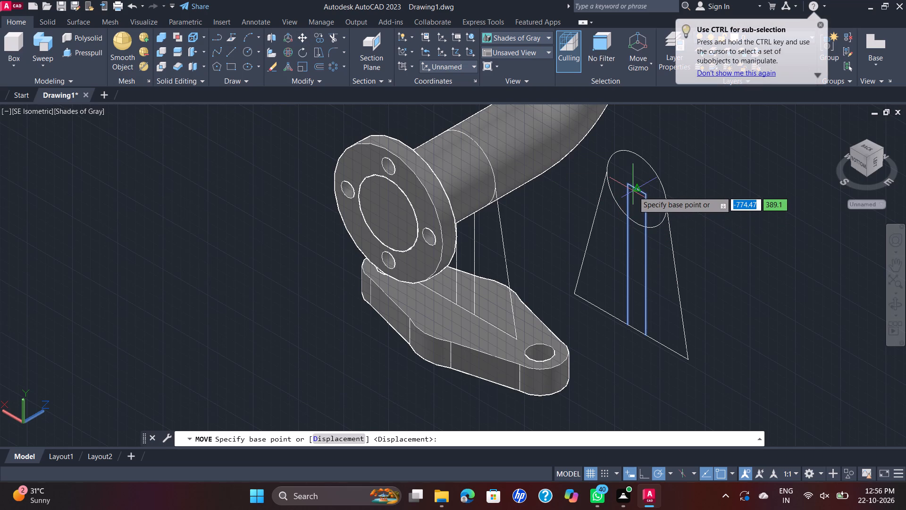
{"action": "left_click", "coordinate": [638, 188]}
{"action": "left_click", "coordinate": [748, 201]}
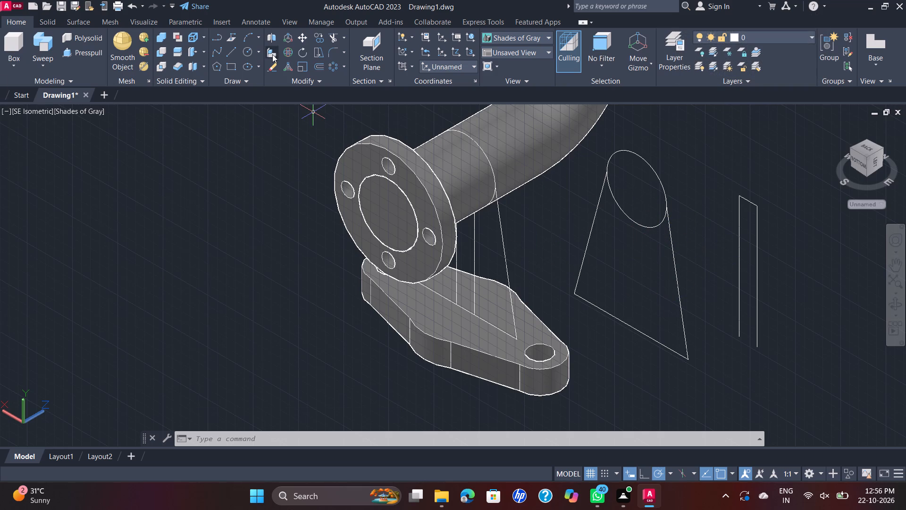
Draw a 20-unit line joining the lower ends of the separated outline's two vertical lines.
{"action": "left_click", "coordinate": [234, 49]}
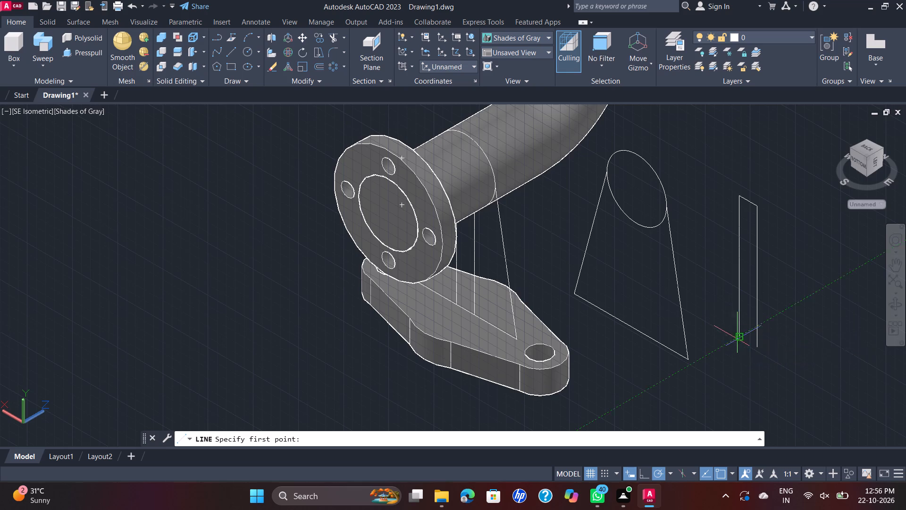
{"action": "left_click", "coordinate": [738, 337]}
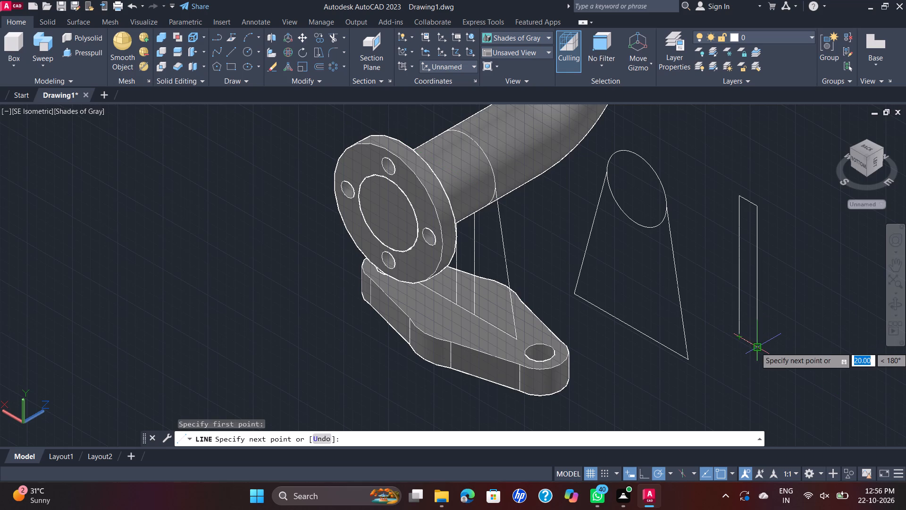
{"action": "left_click", "coordinate": [759, 347]}
{"action": "key", "text": "Escape"}
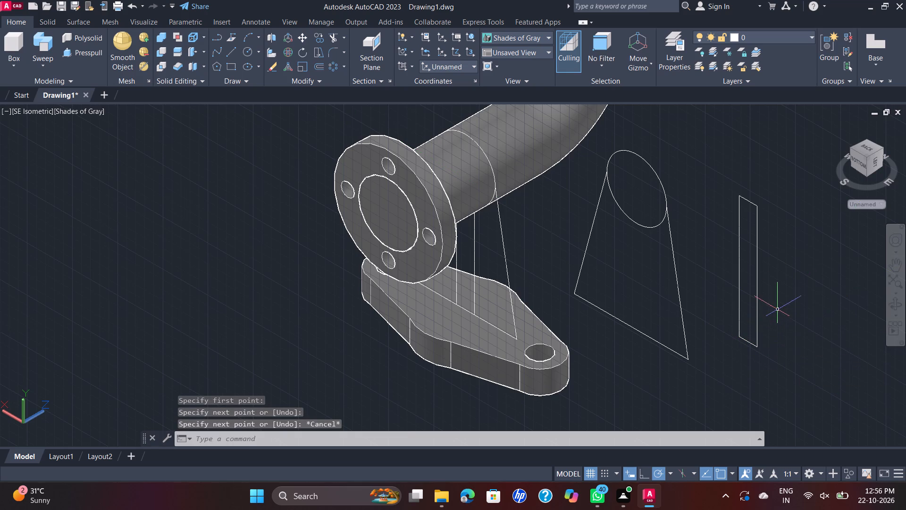
Join the separated narrow outline and its new bottom line into one closed polyline.
{"action": "left_click", "coordinate": [820, 175]}
{"action": "left_click", "coordinate": [720, 365]}
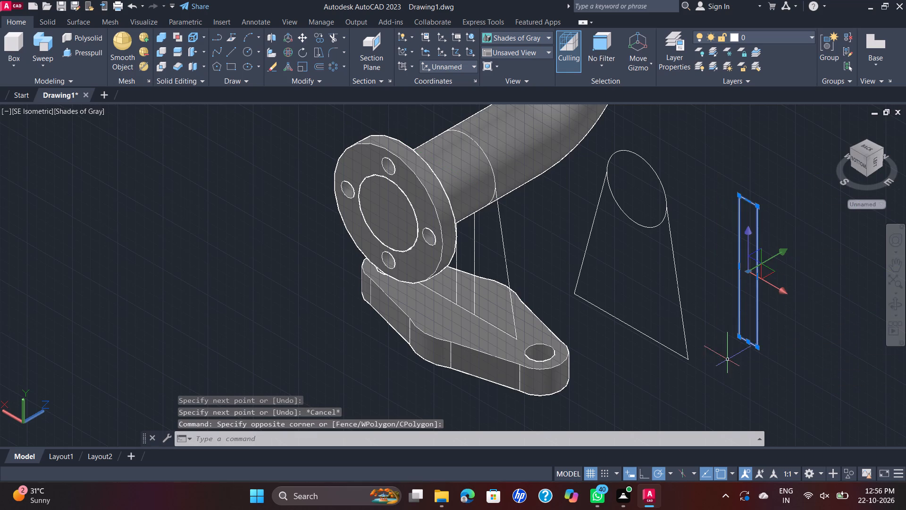
{"action": "key", "text": "j"}
{"action": "key", "text": "Return"}
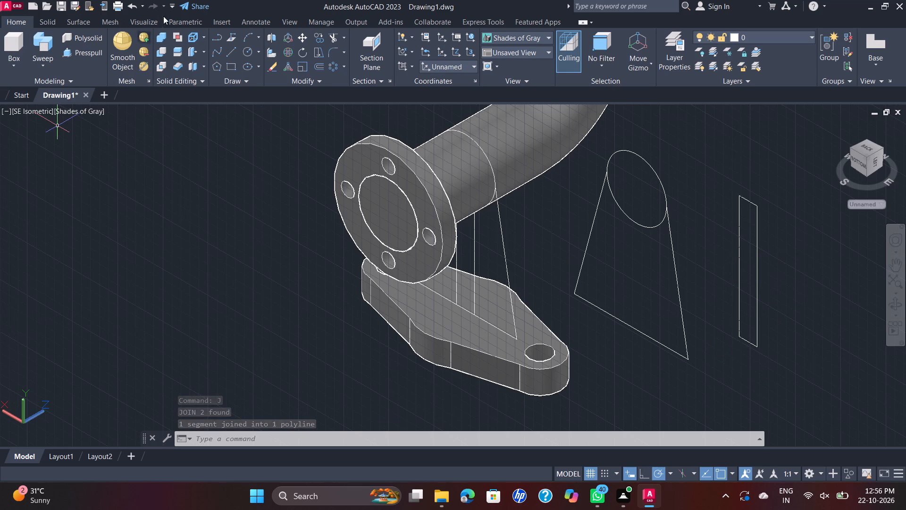
Press-pull the closed narrow rectangle to a height of 25.
{"action": "left_click", "coordinate": [79, 53]}
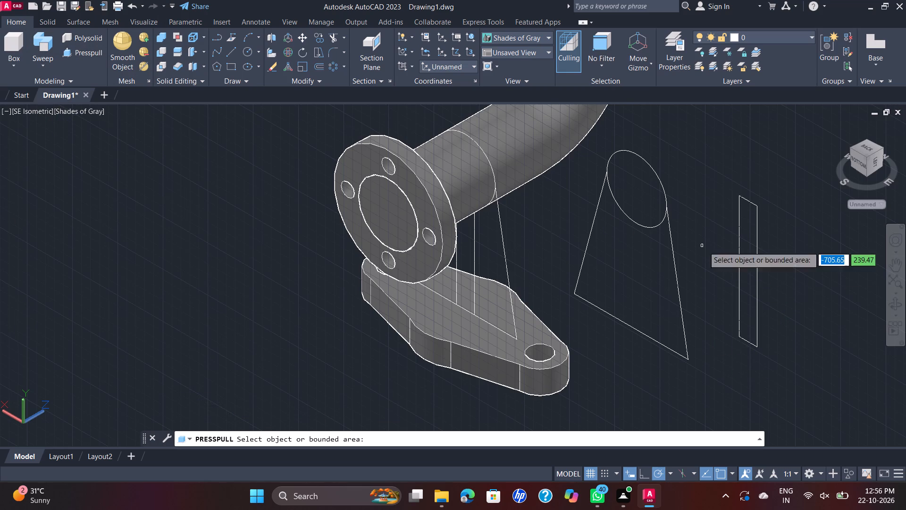
{"action": "left_click", "coordinate": [758, 273]}
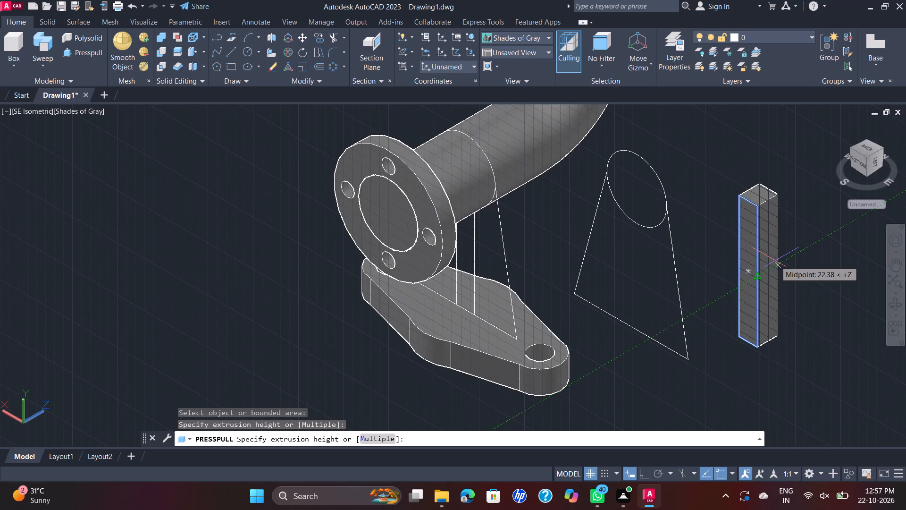
{"action": "type", "text": "25"}
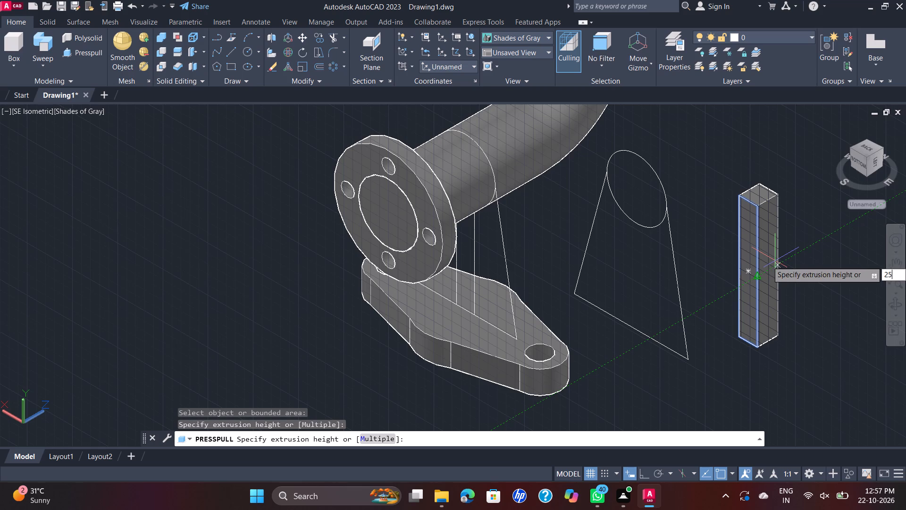
{"action": "key", "text": "Return"}
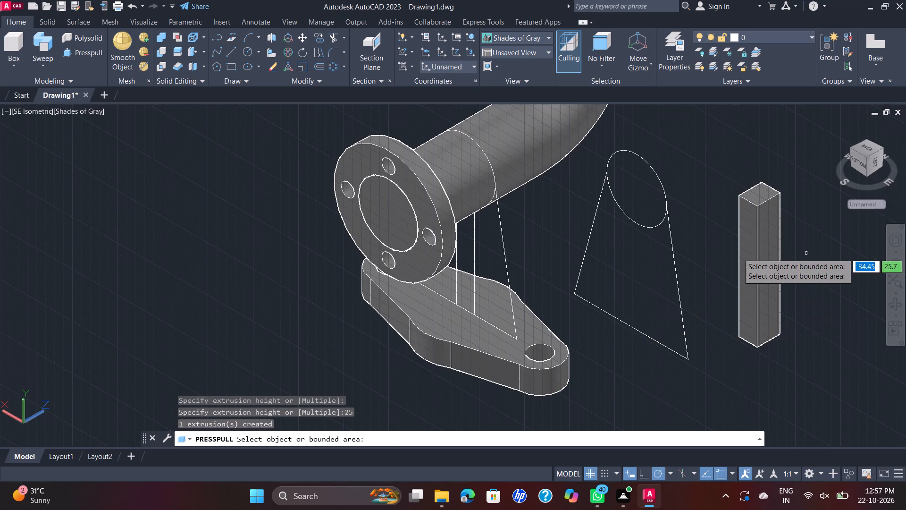
{"action": "key", "text": "Escape"}
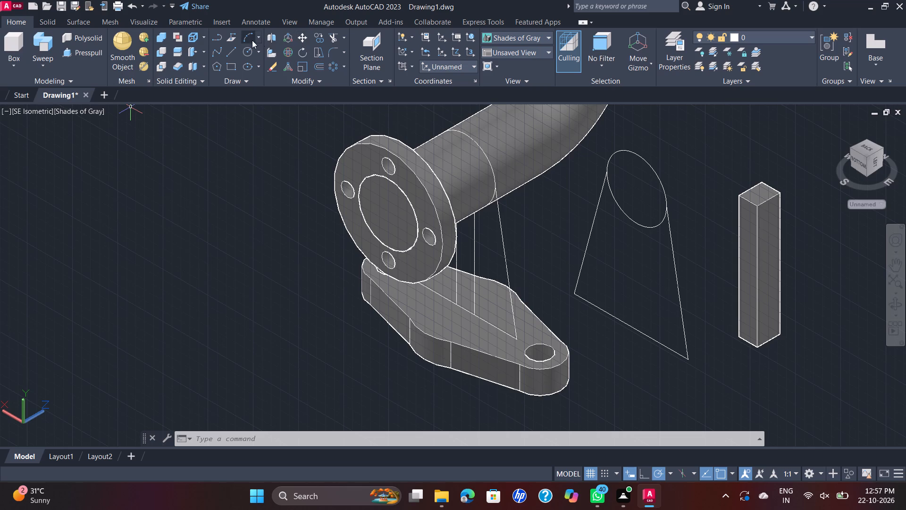
Press-pull the copied profile's area between the slanted lines, below the circle, to a height of 25.
{"action": "left_click", "coordinate": [95, 55]}
{"action": "left_click", "coordinate": [646, 309]}
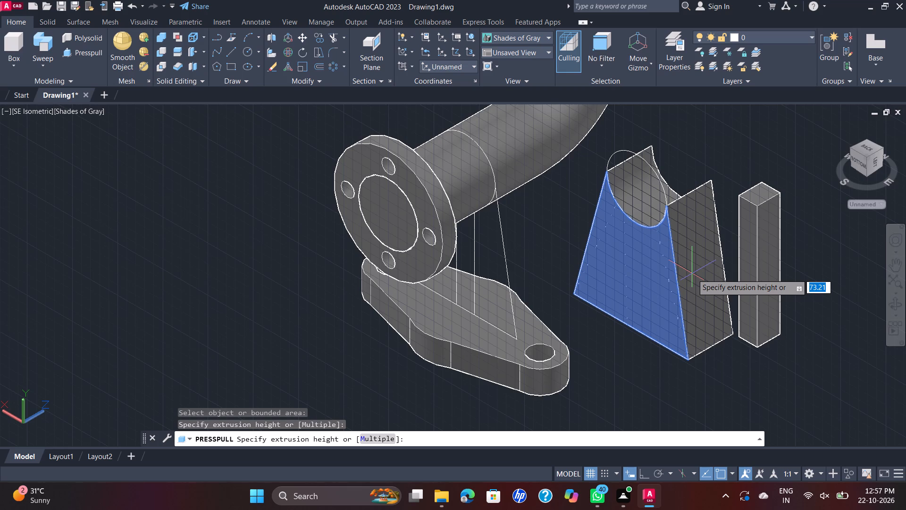
{"action": "type", "text": "25"}
{"action": "key", "text": "Return"}
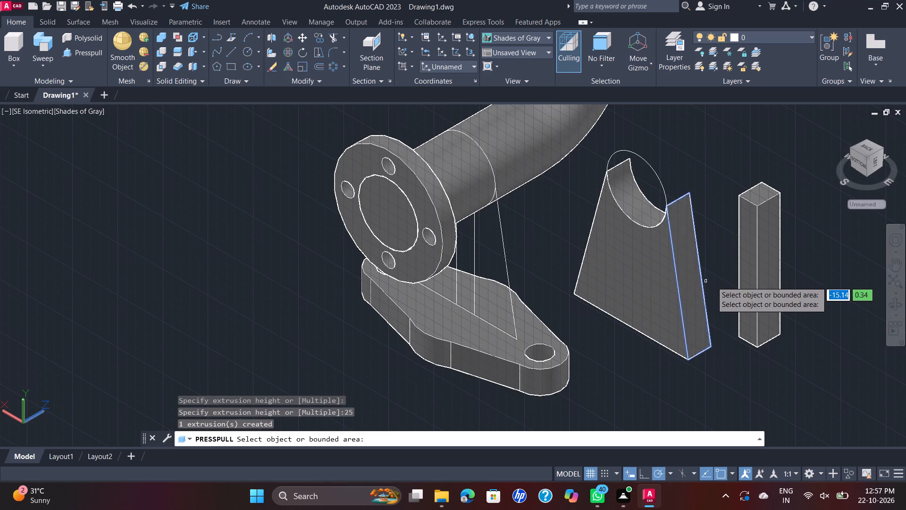
{"action": "key", "text": "Escape"}
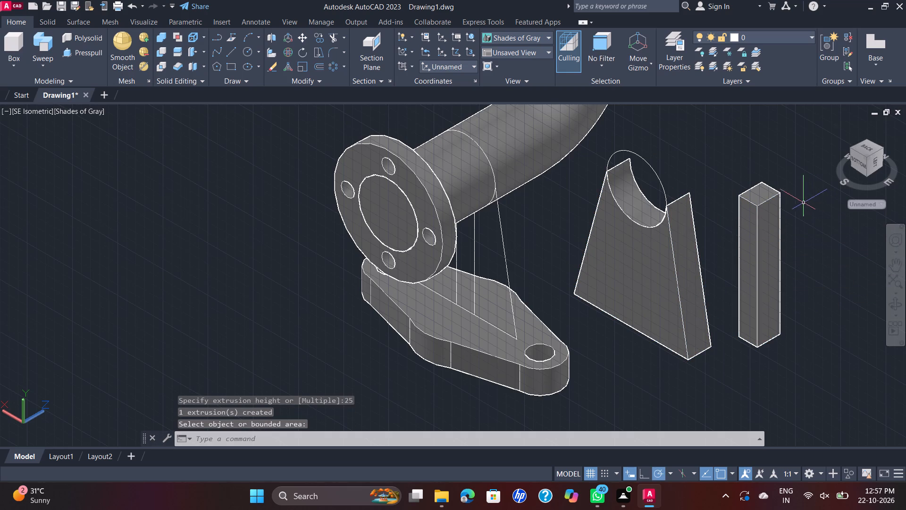
Move the narrow box solid from its top rear edge's midpoint to the centre of the circle on the tapered support plate.
{"action": "left_click", "coordinate": [758, 200]}
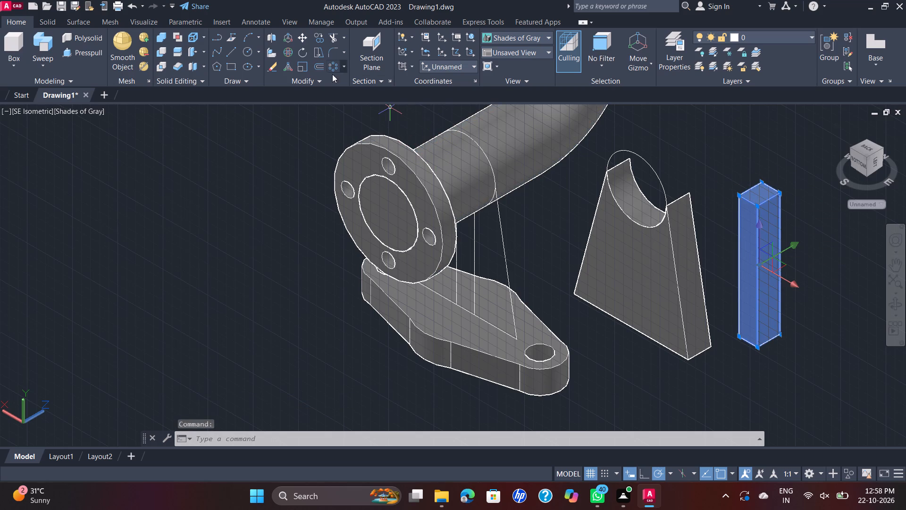
{"action": "left_click", "coordinate": [304, 33]}
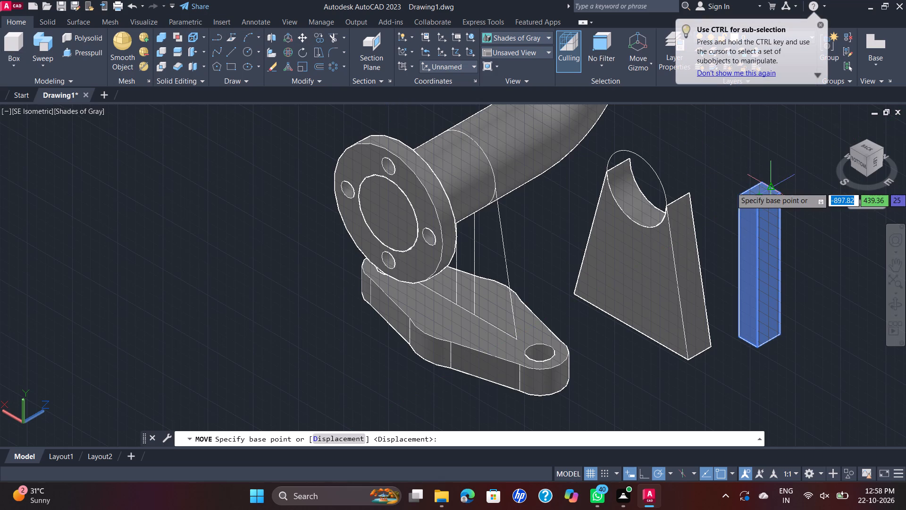
{"action": "left_click", "coordinate": [772, 187]}
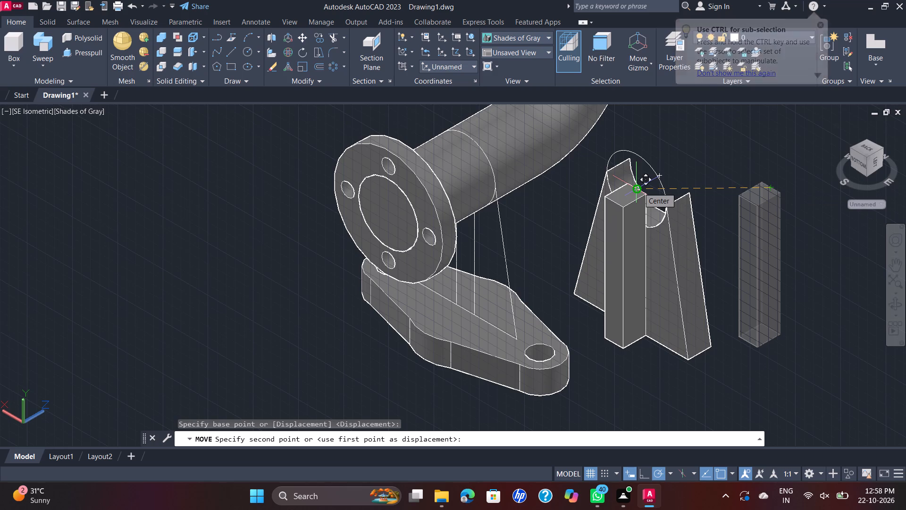
{"action": "left_click", "coordinate": [638, 187]}
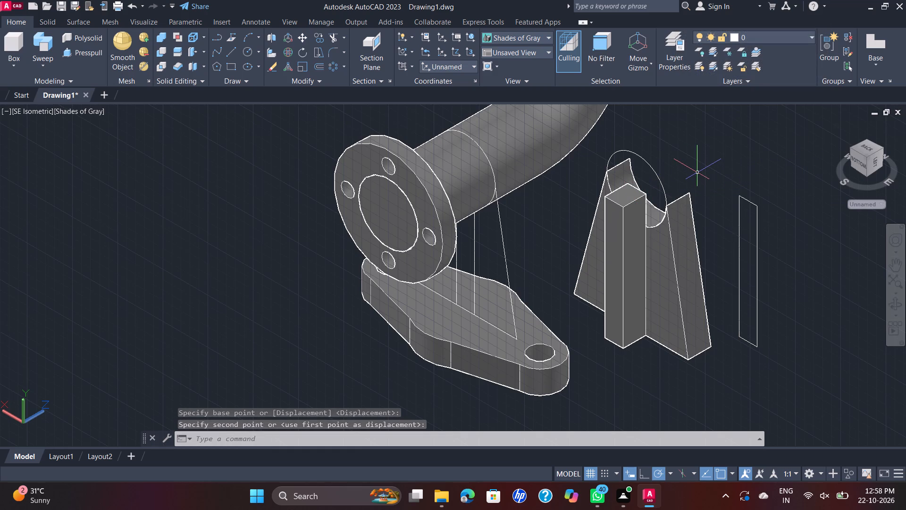
Erase the leftover narrow rectangular outline beside the combined support solids.
{"action": "scroll", "coordinate": [691, 174], "scroll_direction": "down", "scroll_amount": 1}
{"action": "middle_click_drag", "start_coordinate": [691, 178], "coordinate": [686, 181]}
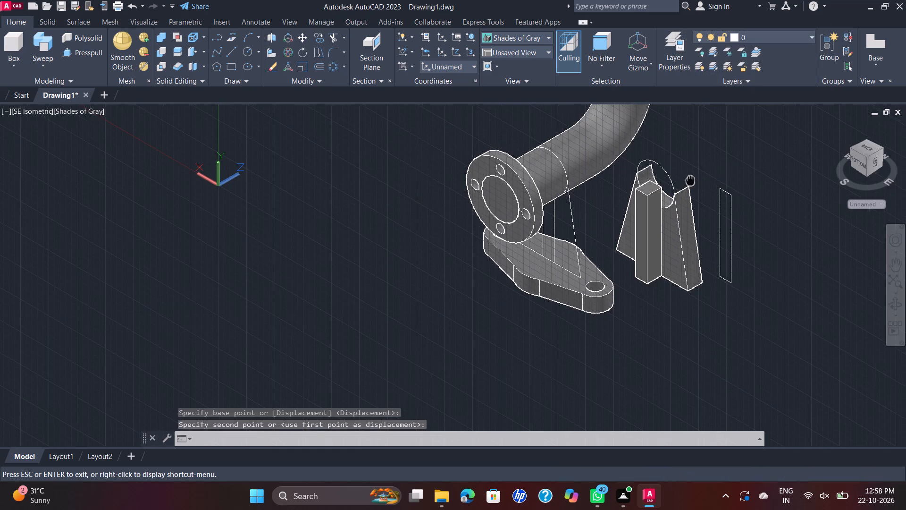
{"action": "middle_click_drag", "start_coordinate": [686, 181], "coordinate": [577, 248]}
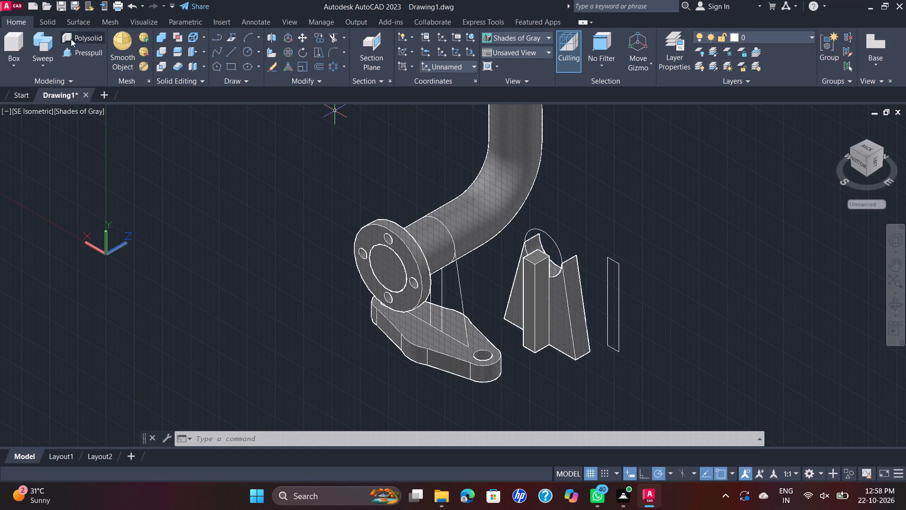
{"action": "left_click", "coordinate": [81, 53]}
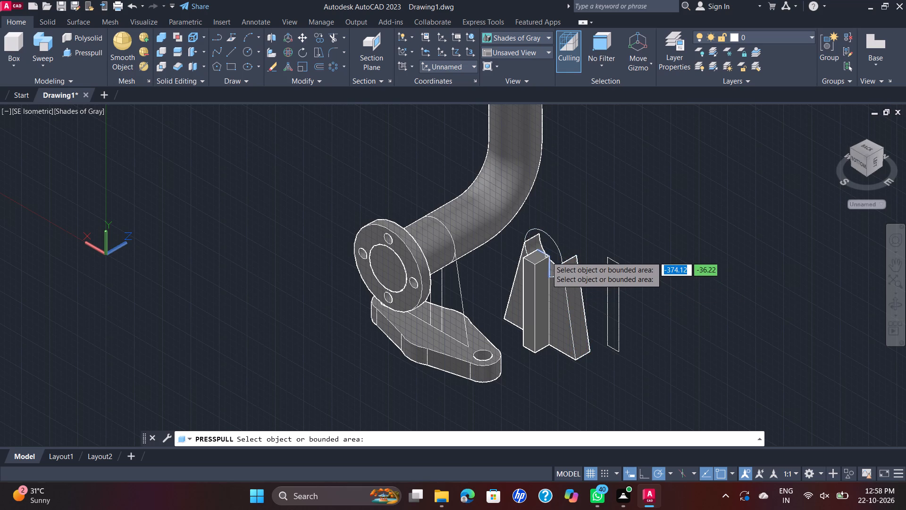
{"action": "key", "text": "Escape"}
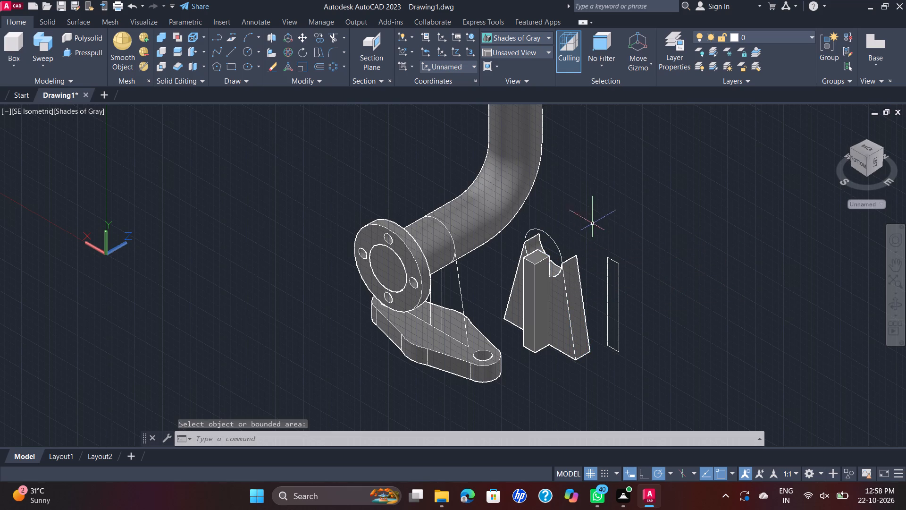
{"action": "left_click", "coordinate": [619, 262]}
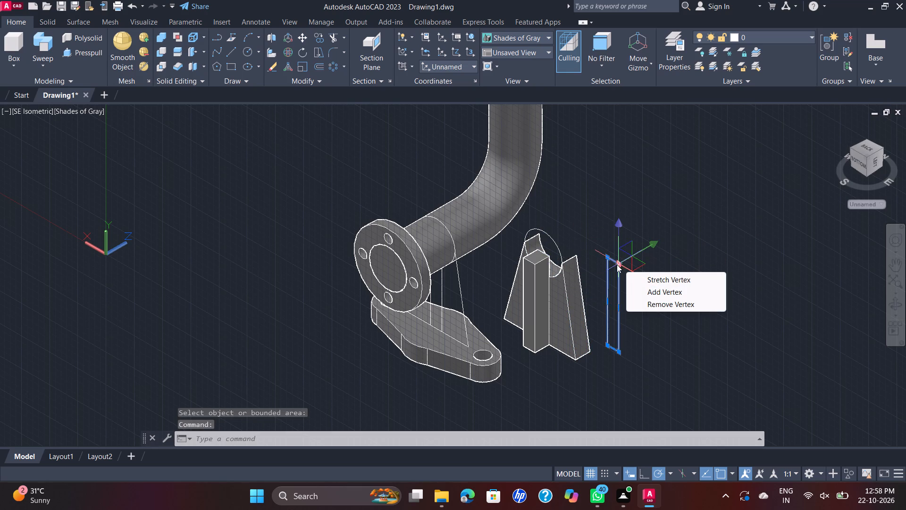
{"action": "key", "text": "Delete"}
{"action": "key", "text": "Delete"}
Move the support solids and their circle from the tapered plate's bottom side-edge midpoint to the original profile's lower corner on the base plate.
{"action": "left_click_drag", "start_coordinate": [616, 204], "coordinate": [609, 202]}
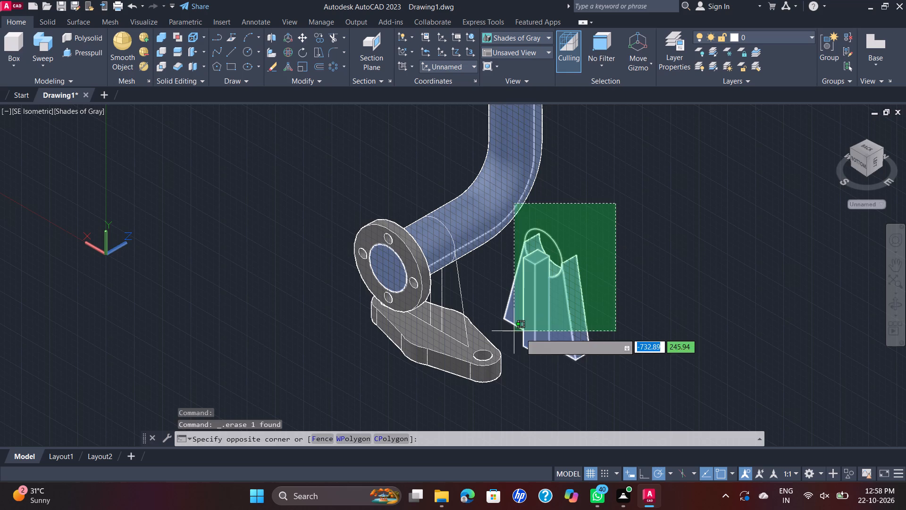
{"action": "left_click", "coordinate": [533, 384]}
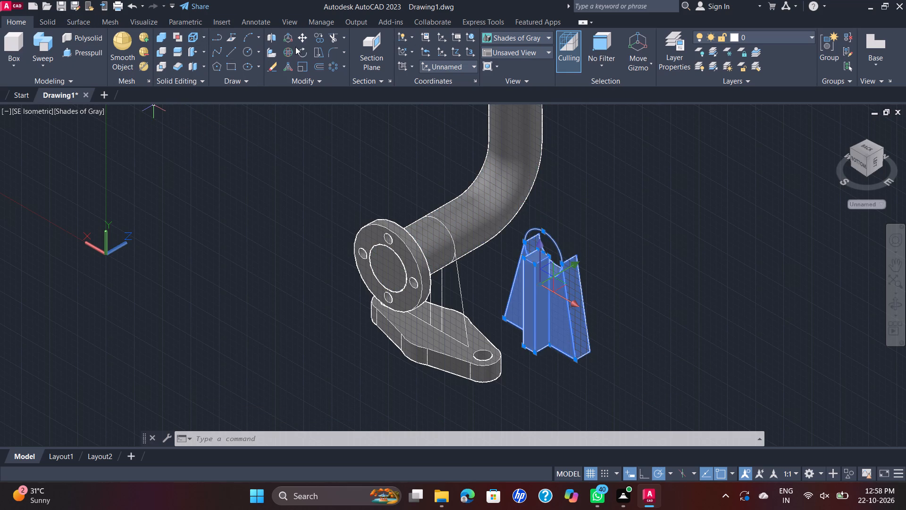
{"action": "left_click", "coordinate": [304, 37]}
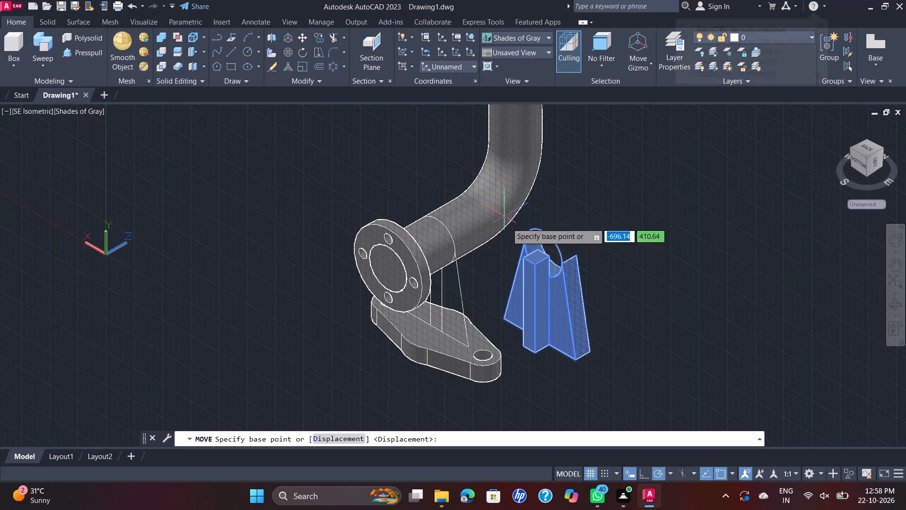
{"action": "left_click", "coordinate": [585, 359]}
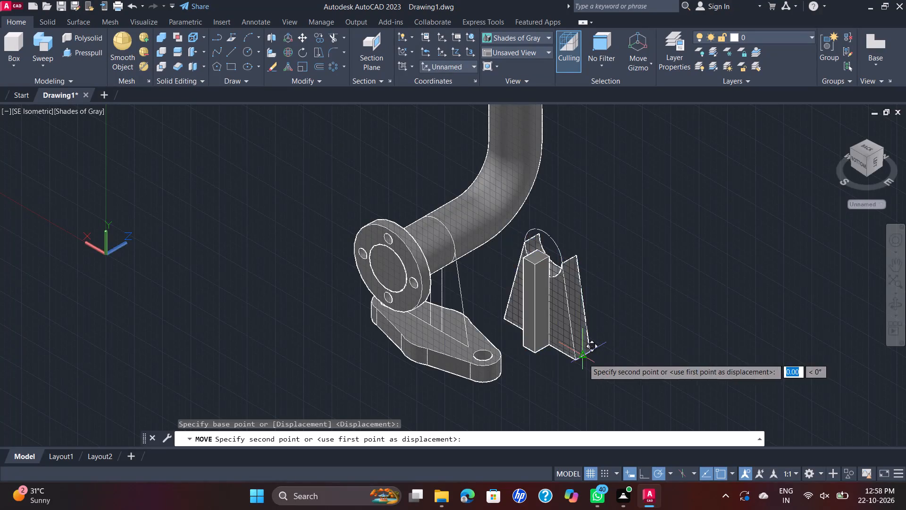
{"action": "scroll", "coordinate": [469, 350], "scroll_direction": "up", "scroll_amount": 2}
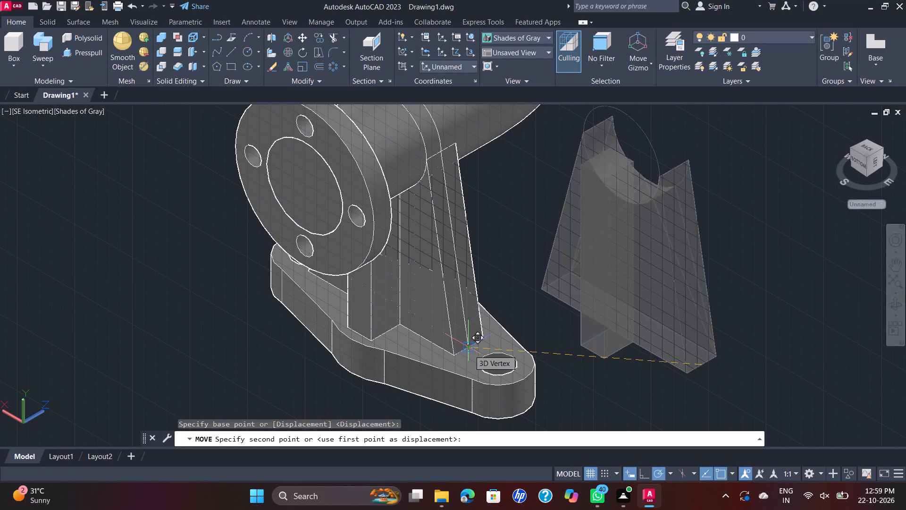
{"action": "scroll", "coordinate": [469, 350], "scroll_direction": "up", "scroll_amount": 1}
{"action": "left_click", "coordinate": [469, 350]}
Examine how the support sits between the pipe and the base plate, and view the whole model with its flanges.
{"action": "scroll", "coordinate": [545, 330], "scroll_direction": "down", "scroll_amount": 2}
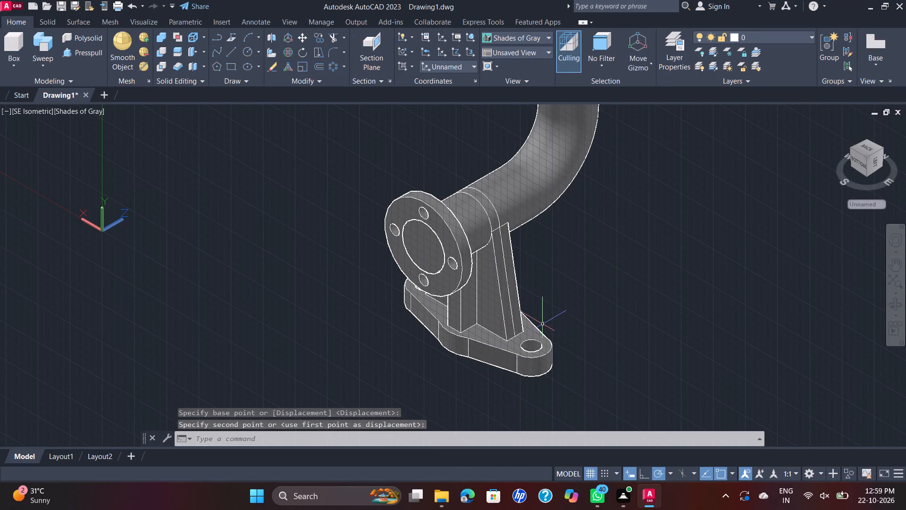
{"action": "scroll", "coordinate": [496, 198], "scroll_direction": "up", "scroll_amount": 1}
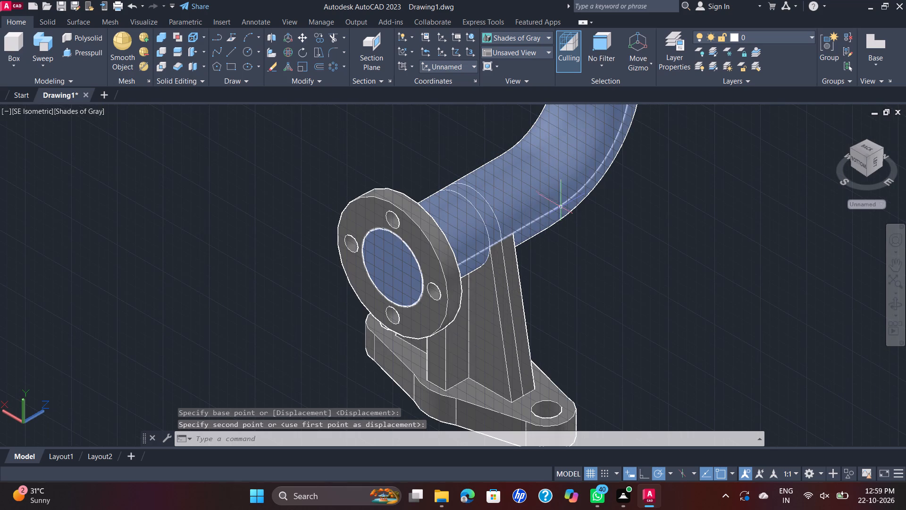
{"action": "scroll", "coordinate": [508, 229], "scroll_direction": "up", "scroll_amount": 1}
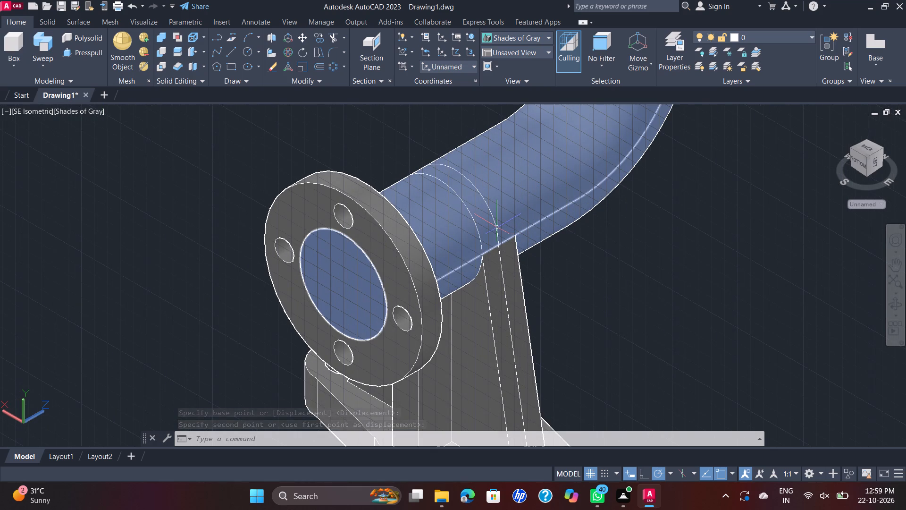
{"action": "scroll", "coordinate": [501, 229], "scroll_direction": "down", "scroll_amount": 1}
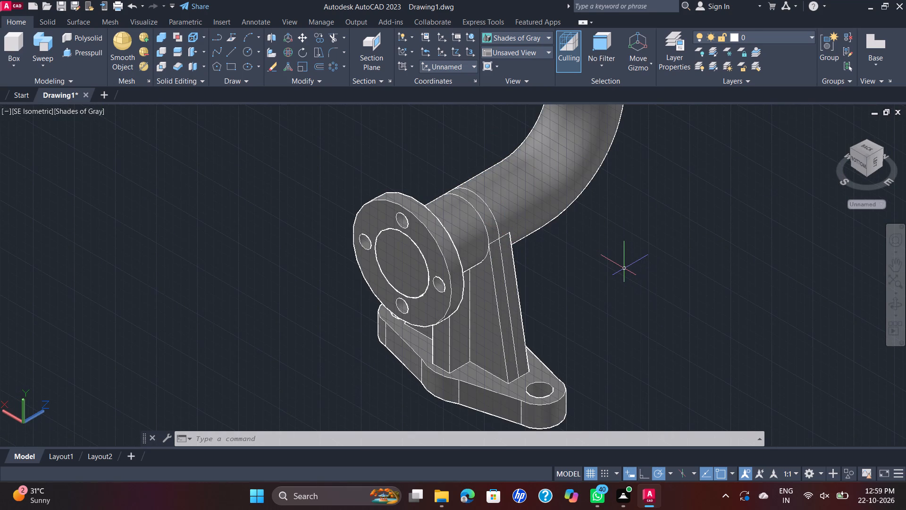
{"action": "key", "text": "Escape"}
{"action": "scroll", "coordinate": [627, 267], "scroll_direction": "down", "scroll_amount": 1}
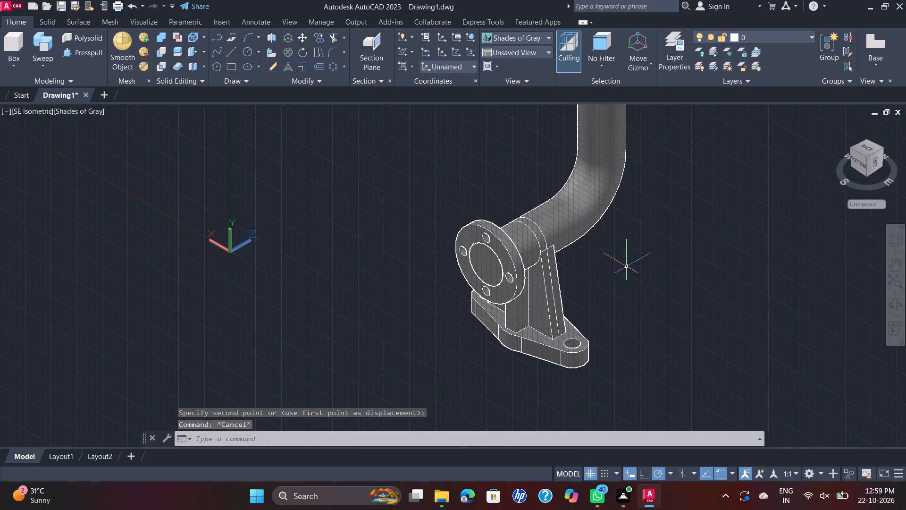
{"action": "middle_click_drag", "start_coordinate": [627, 267], "coordinate": [486, 311]}
{"action": "scroll", "coordinate": [624, 267], "scroll_direction": "down", "scroll_amount": 1}
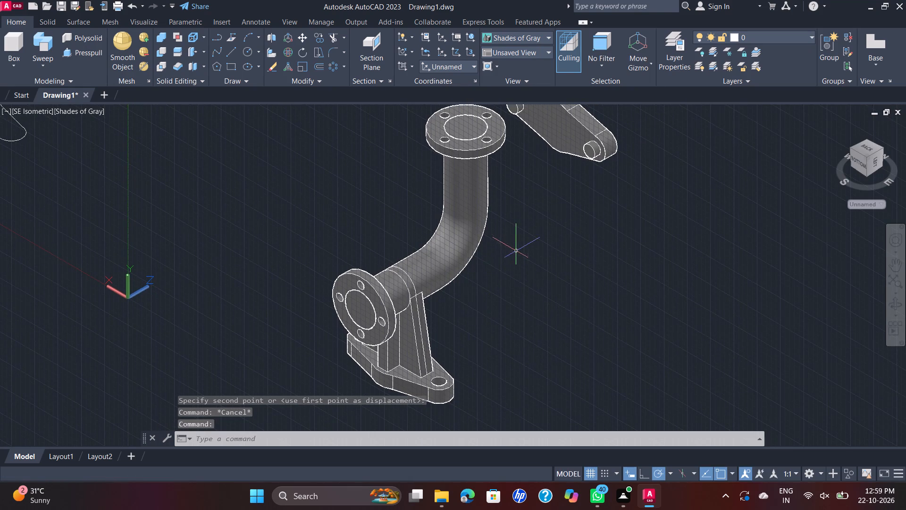
{"action": "scroll", "coordinate": [517, 251], "scroll_direction": "down", "scroll_amount": 1}
{"action": "scroll", "coordinate": [503, 207], "scroll_direction": "up", "scroll_amount": 1}
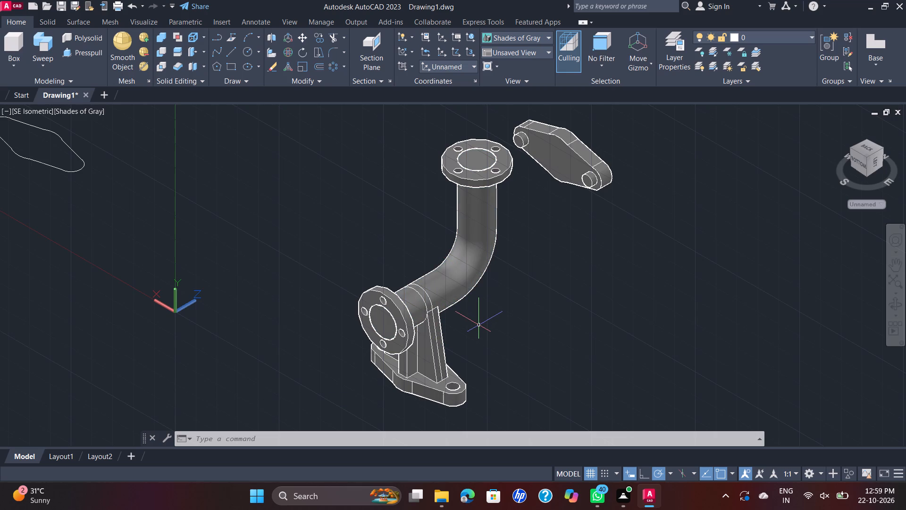
{"action": "middle_click_drag", "start_coordinate": [484, 232], "coordinate": [467, 234]}
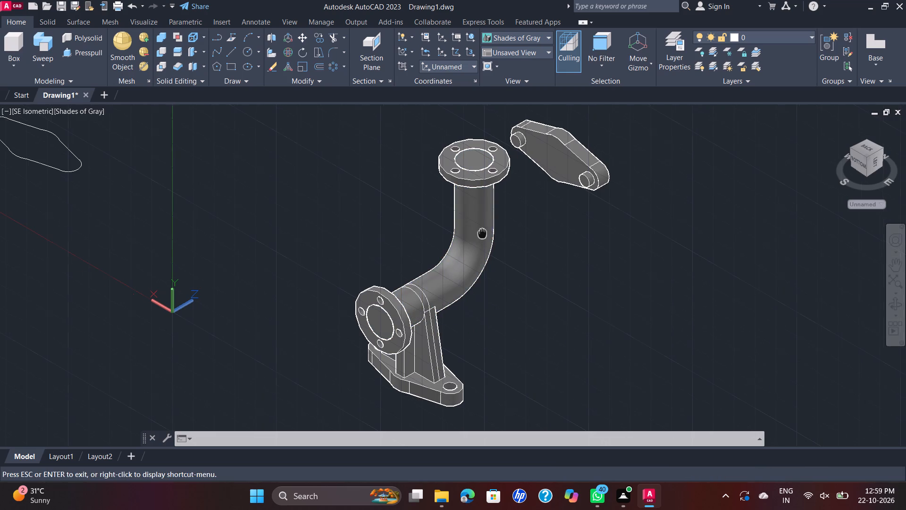
{"action": "middle_click_drag", "start_coordinate": [467, 234], "coordinate": [385, 256]}
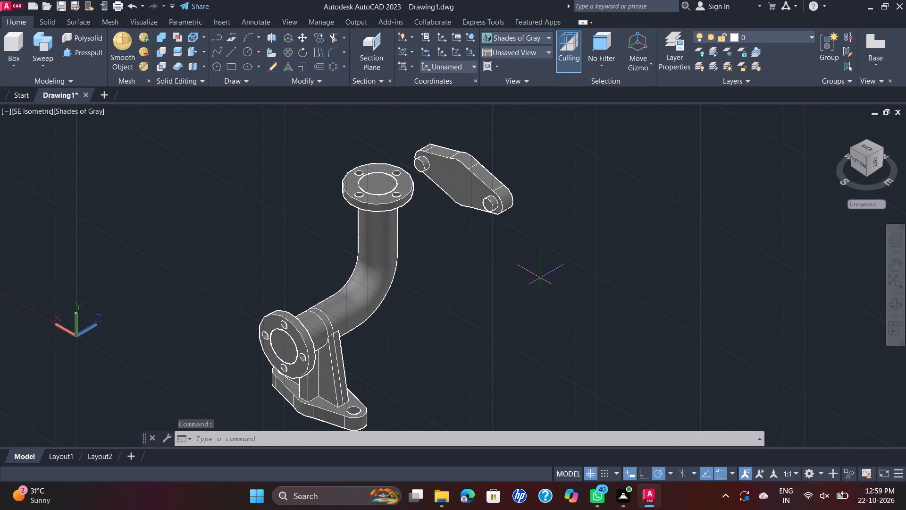
Copy the tapered plate and narrow box of the support into the open space beside the pipe assembly.
{"action": "scroll", "coordinate": [536, 278], "scroll_direction": "up", "scroll_amount": 1}
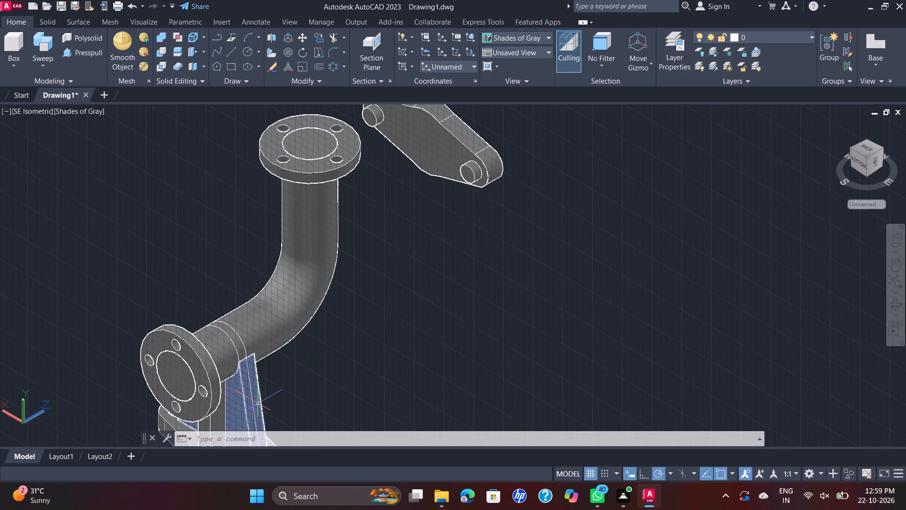
{"action": "middle_click_drag", "start_coordinate": [336, 388], "coordinate": [386, 284]}
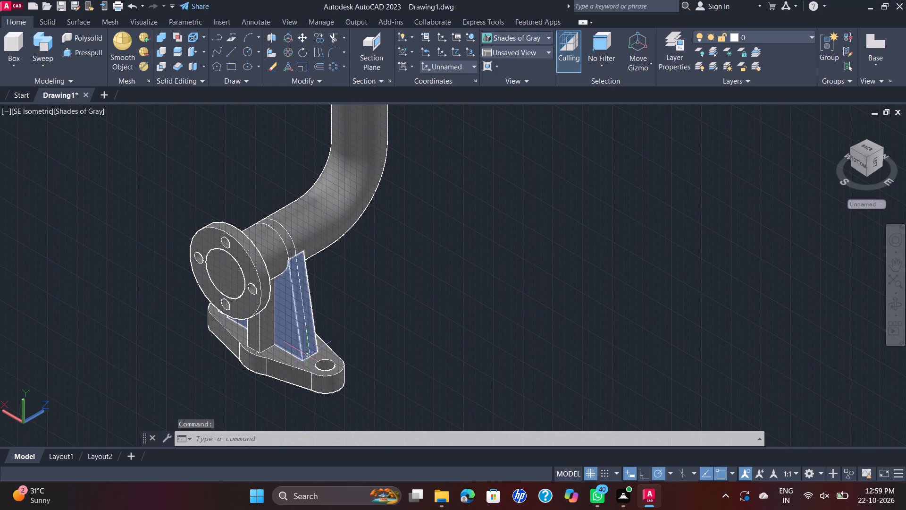
{"action": "left_click", "coordinate": [305, 351]}
{"action": "left_click", "coordinate": [274, 334]}
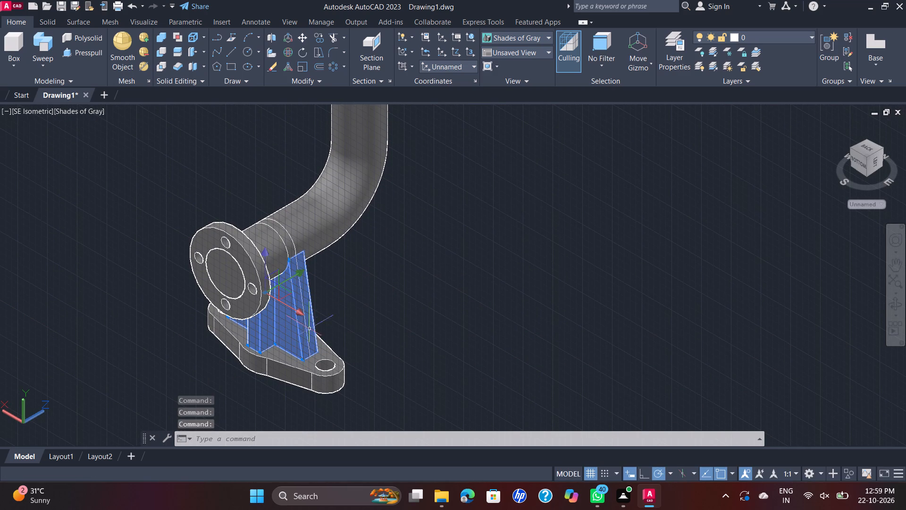
{"action": "left_click", "coordinate": [319, 40]}
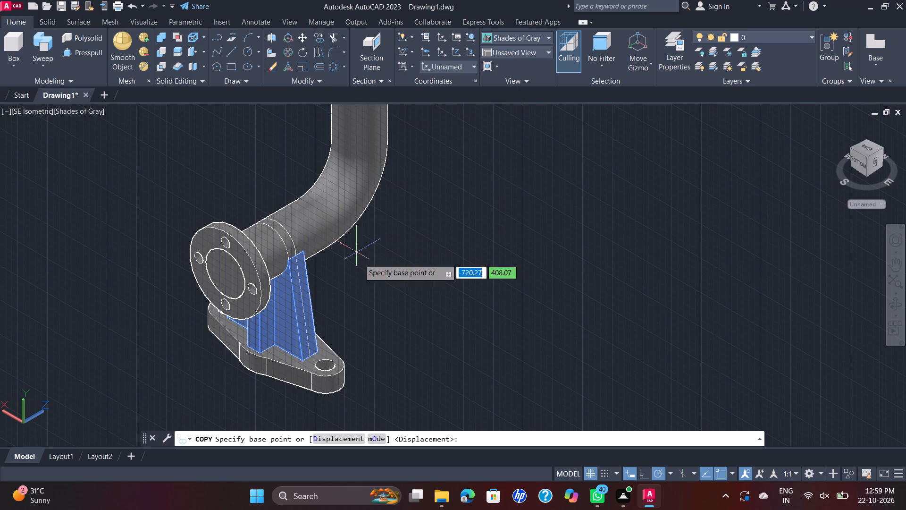
{"action": "left_click", "coordinate": [313, 341]}
{"action": "left_click", "coordinate": [677, 276]}
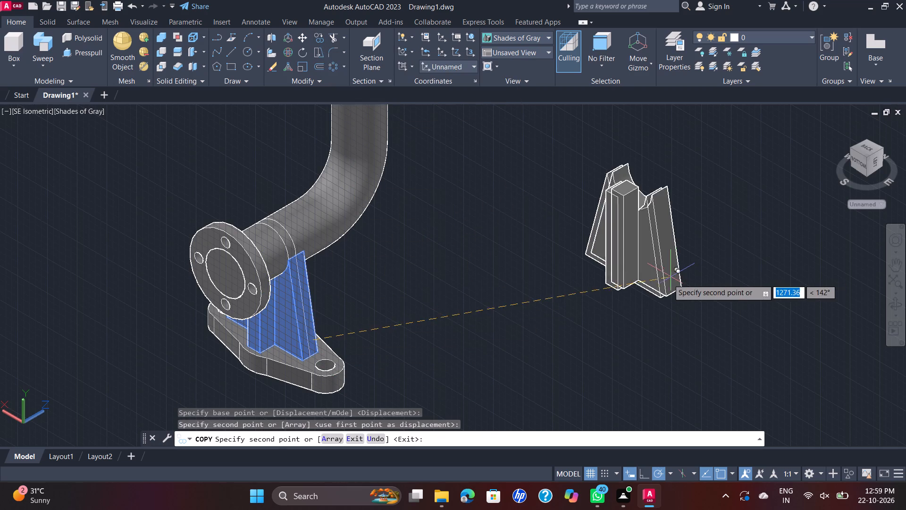
{"action": "key", "text": "Escape"}
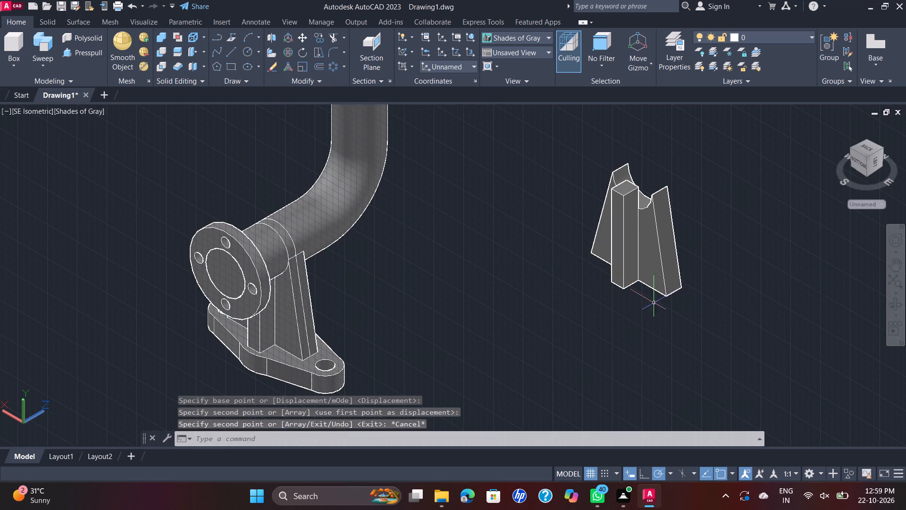
Rotate the copied support solids upside down about a point near their upper end, so the curved cutout faces downward.
{"action": "middle_click_drag", "start_coordinate": [742, 222], "coordinate": [606, 268]}
{"action": "scroll", "coordinate": [599, 265], "scroll_direction": "down", "scroll_amount": 1}
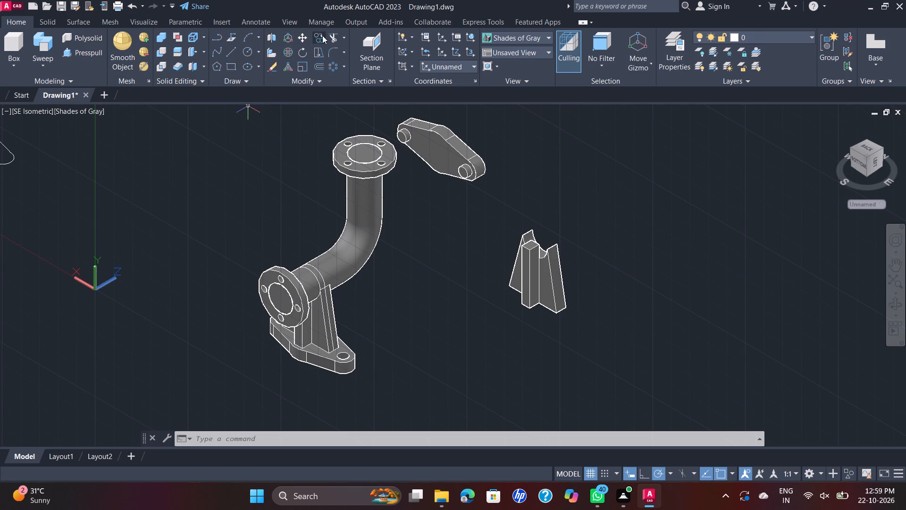
{"action": "left_click_drag", "start_coordinate": [642, 201], "coordinate": [630, 215]}
{"action": "left_click", "coordinate": [485, 329]}
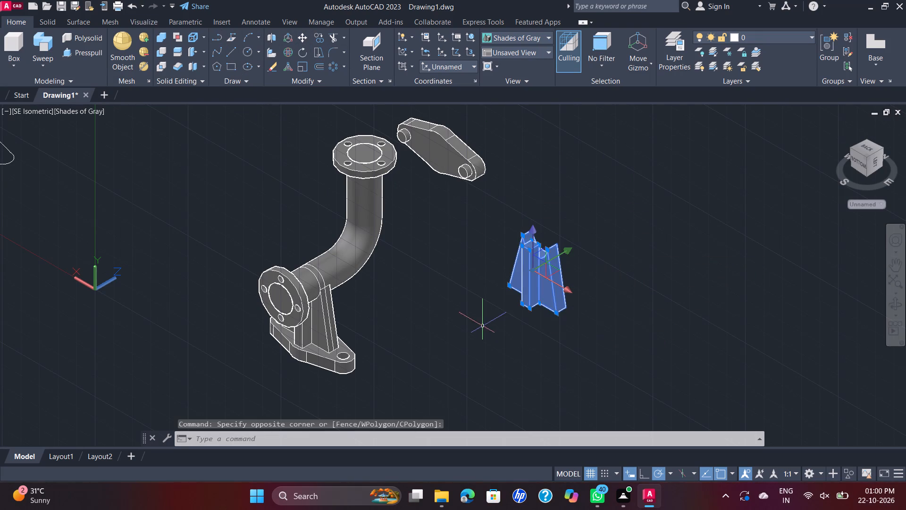
{"action": "left_click", "coordinate": [304, 50]}
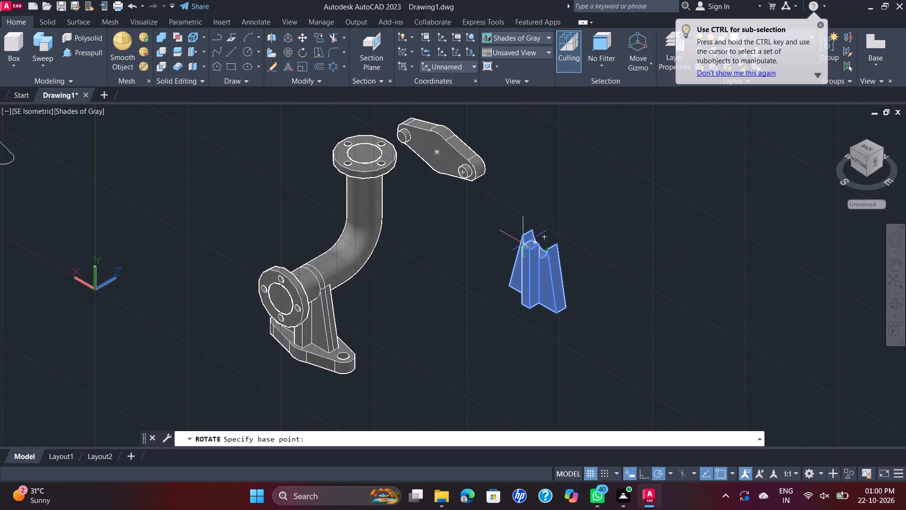
{"action": "left_click", "coordinate": [525, 245]}
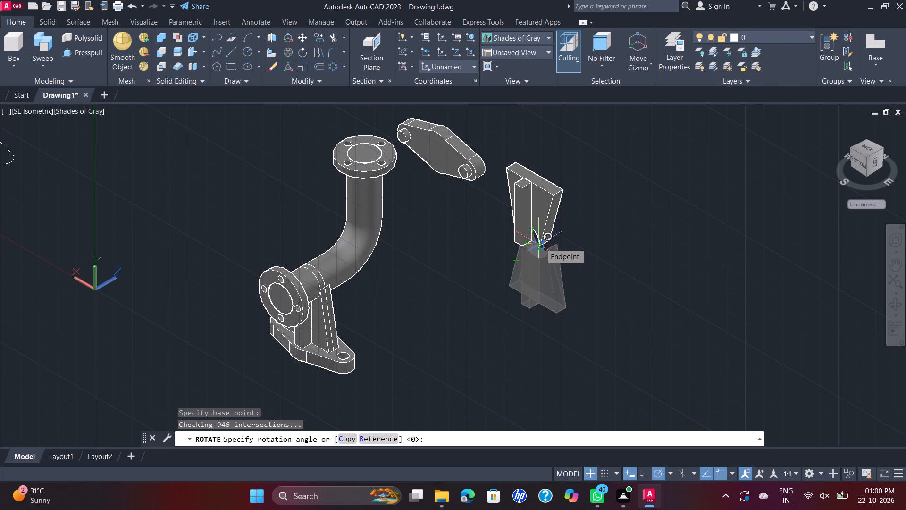
{"action": "left_click", "coordinate": [540, 243]}
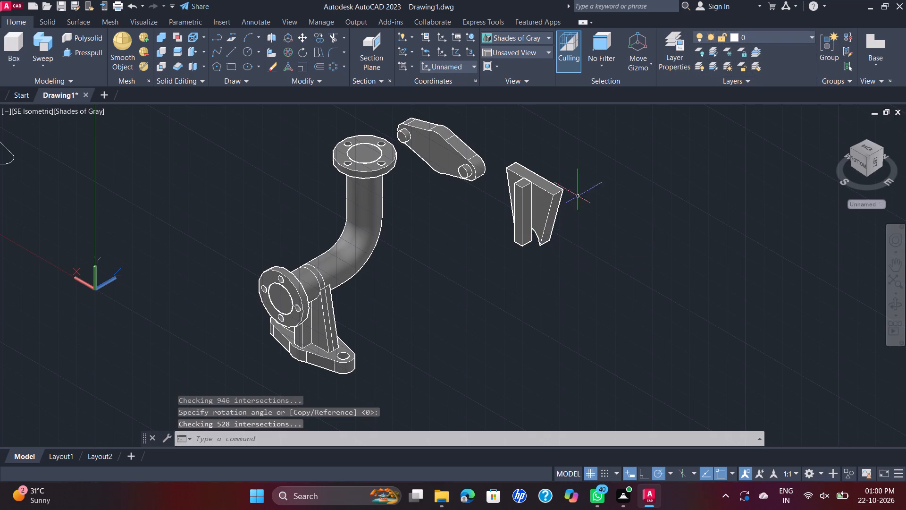
{"action": "middle_click_drag", "start_coordinate": [583, 195], "coordinate": [491, 247]}
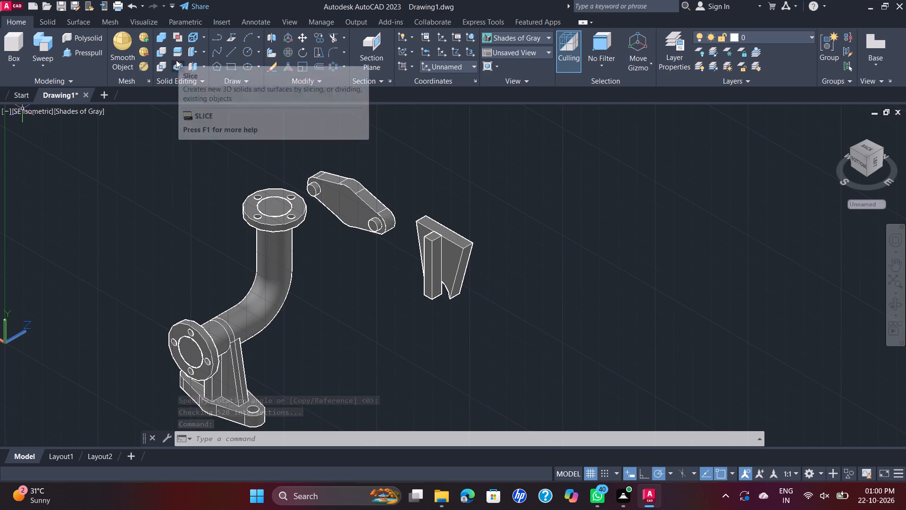
Examine the pipe assembly and the loose copied parts in the right, front, left and back orthographic views.
{"action": "left_click", "coordinate": [35, 114]}
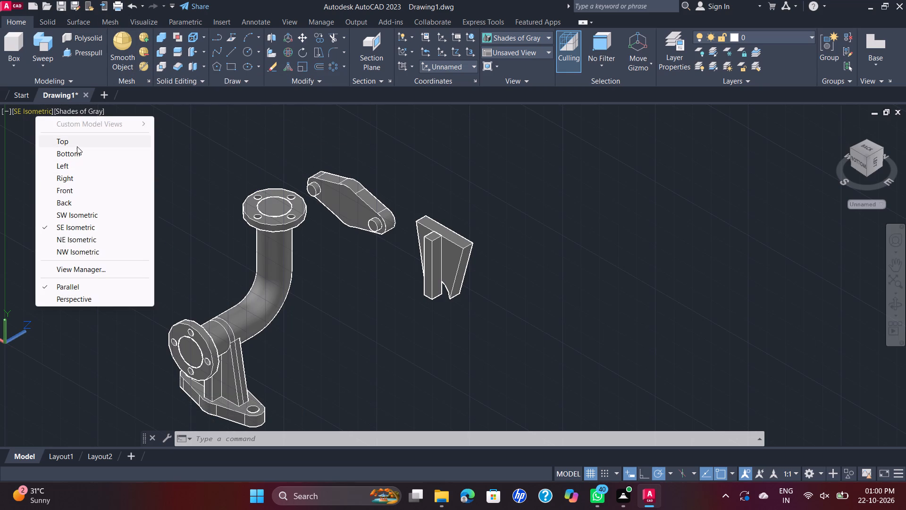
{"action": "left_click", "coordinate": [76, 183]}
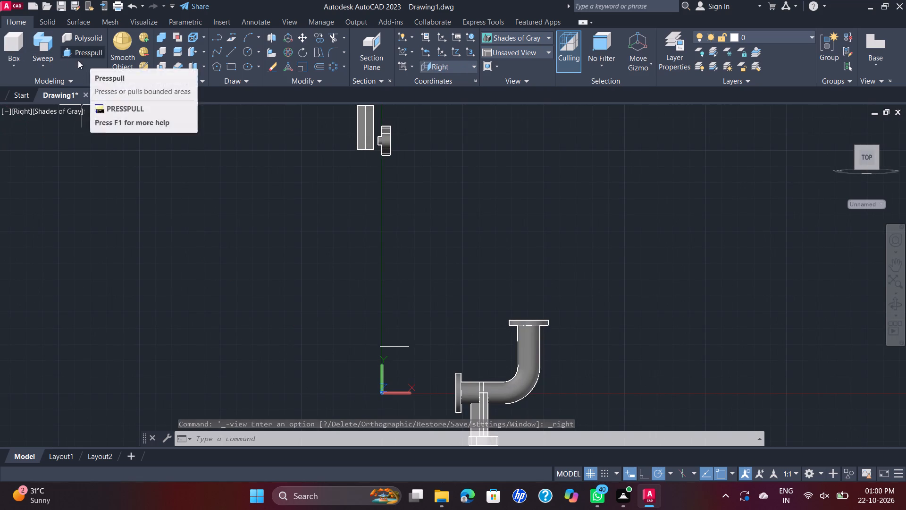
{"action": "left_click", "coordinate": [27, 111]}
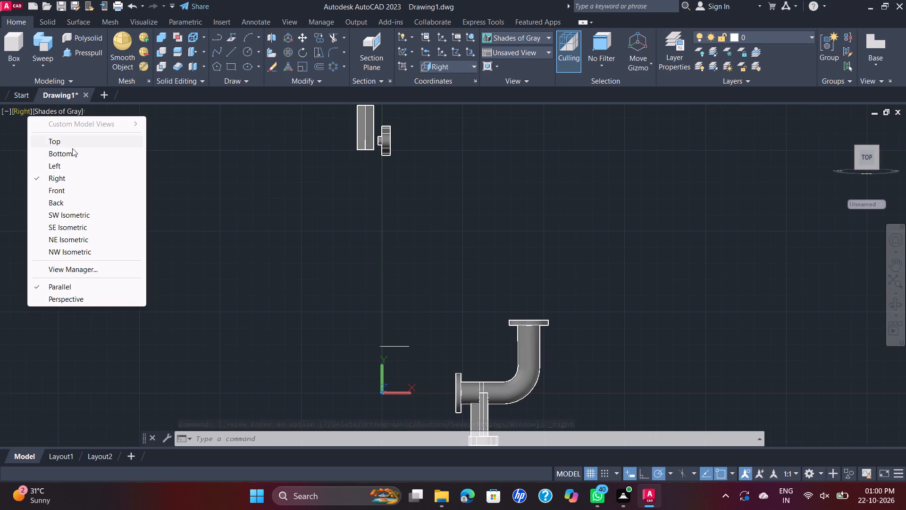
{"action": "left_click", "coordinate": [70, 189]}
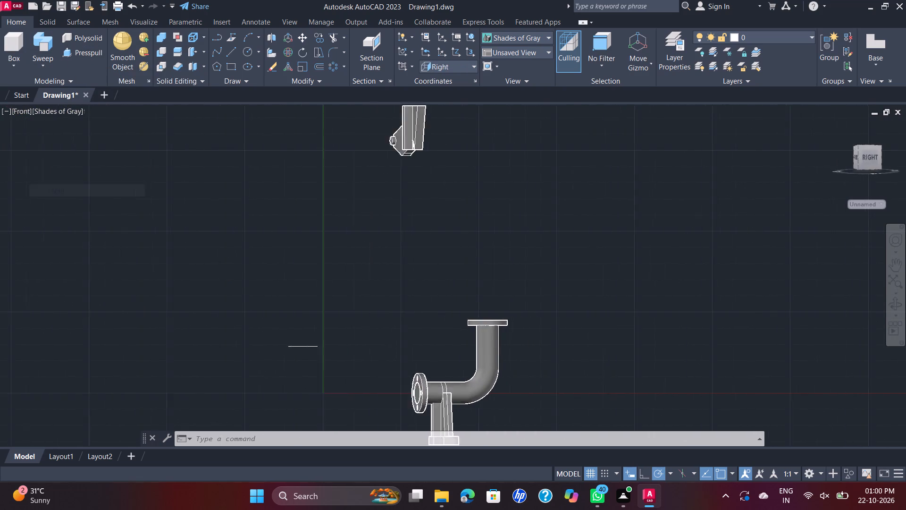
{"action": "middle_click_drag", "start_coordinate": [383, 263], "coordinate": [391, 238]}
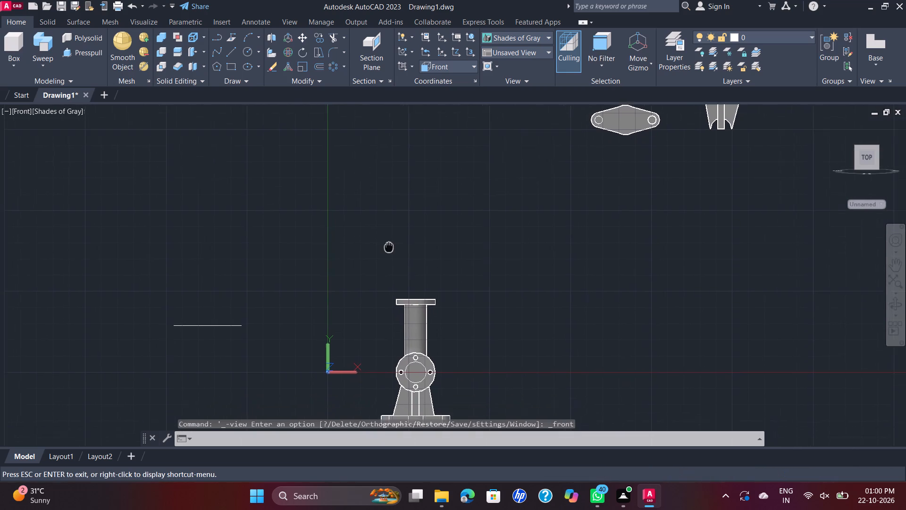
{"action": "middle_click_drag", "start_coordinate": [391, 238], "coordinate": [386, 198]}
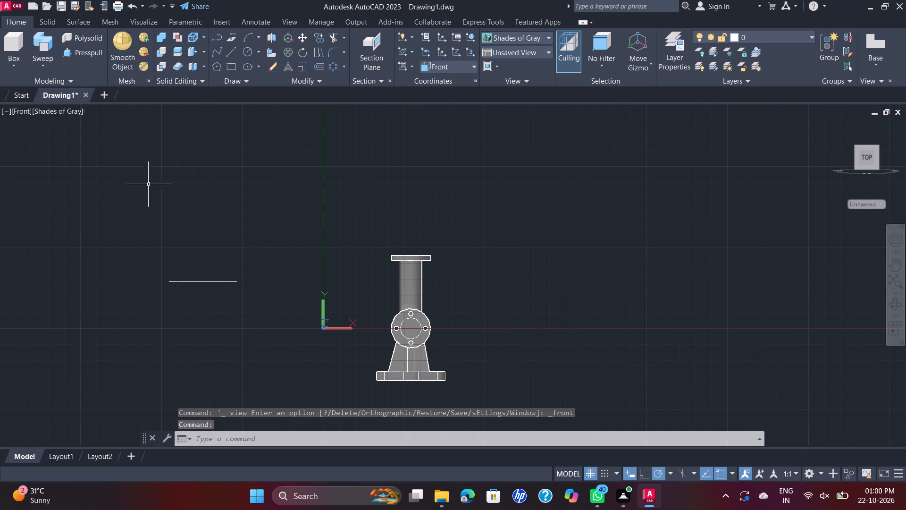
{"action": "left_click", "coordinate": [19, 114]}
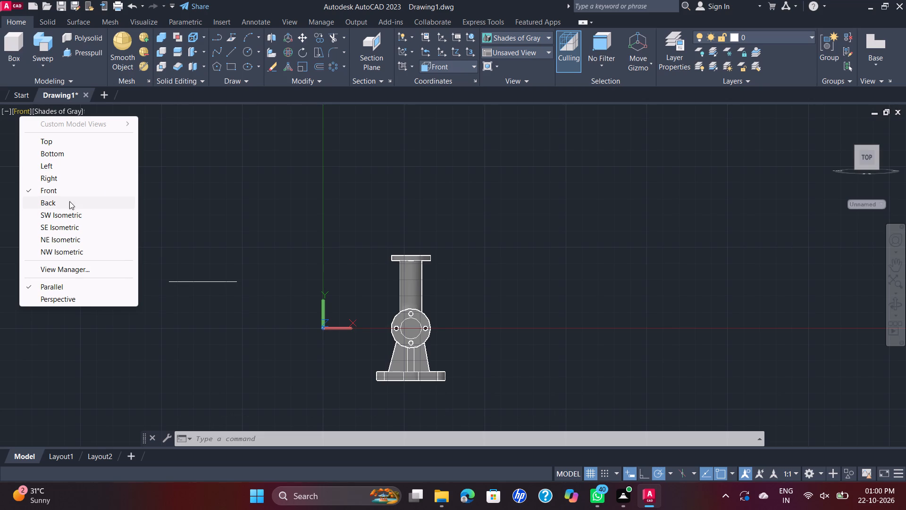
{"action": "left_click", "coordinate": [76, 167]}
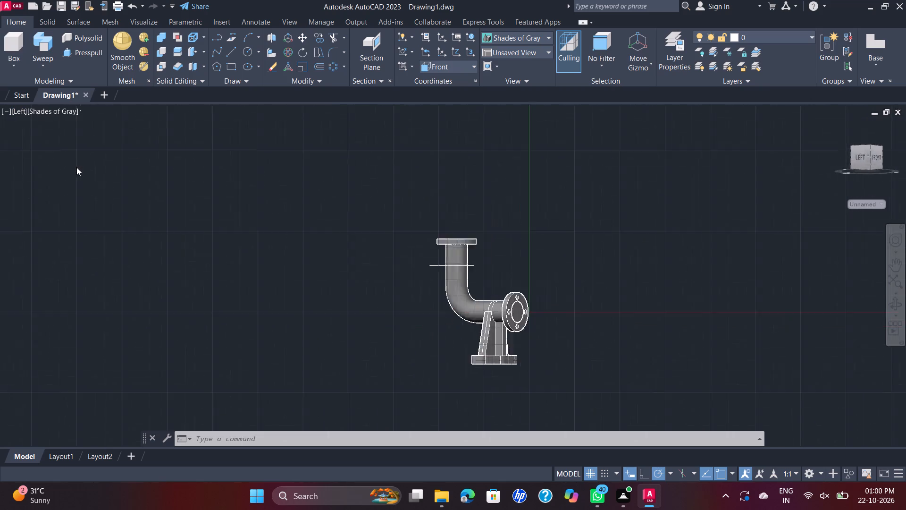
{"action": "middle_click_drag", "start_coordinate": [292, 212], "coordinate": [305, 199]}
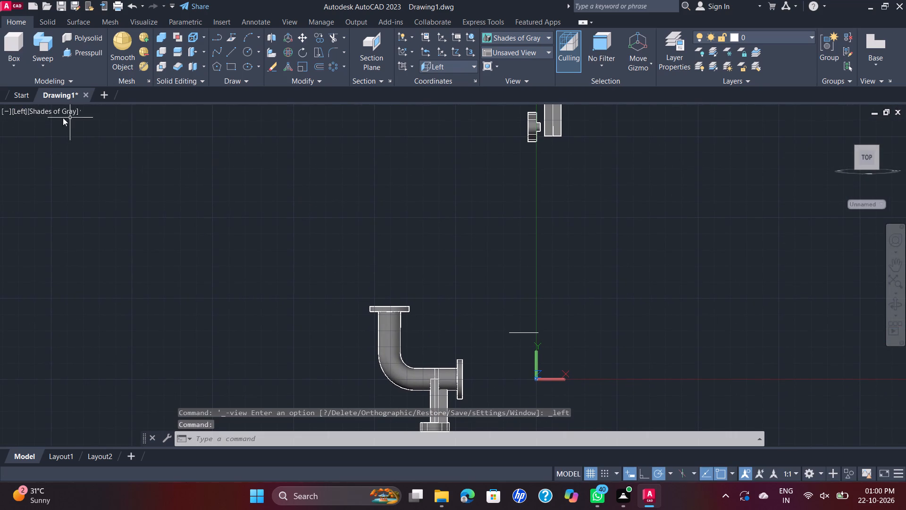
{"action": "left_click", "coordinate": [25, 109]}
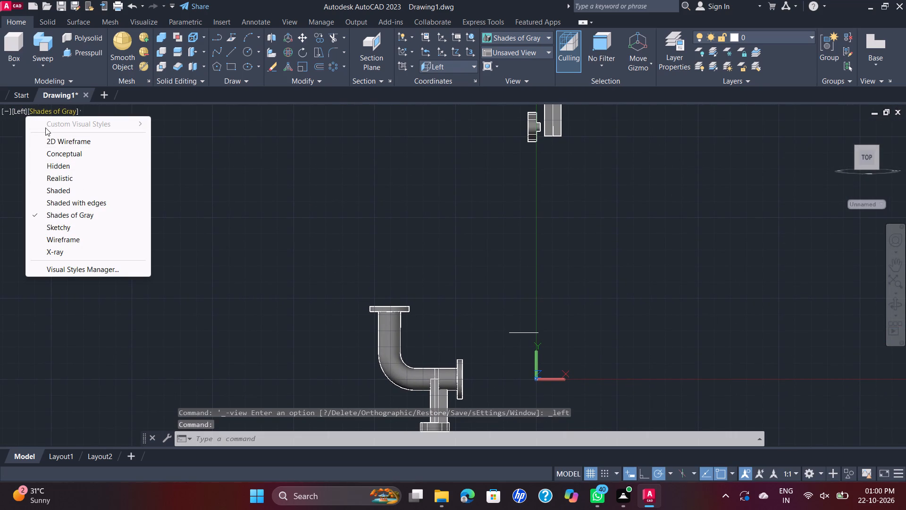
{"action": "left_click", "coordinate": [23, 110]}
{"action": "left_click", "coordinate": [20, 111]}
{"action": "left_click", "coordinate": [20, 111]}
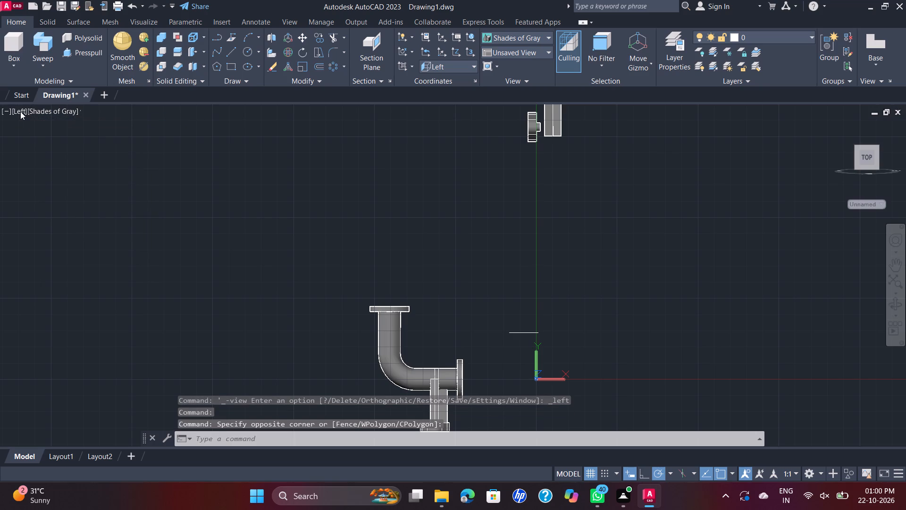
{"action": "left_click", "coordinate": [22, 113]}
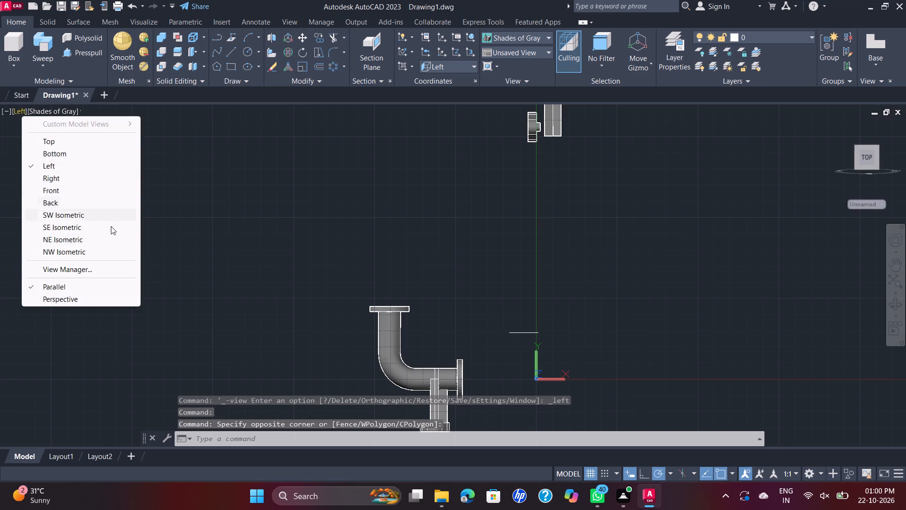
{"action": "left_click", "coordinate": [79, 203]}
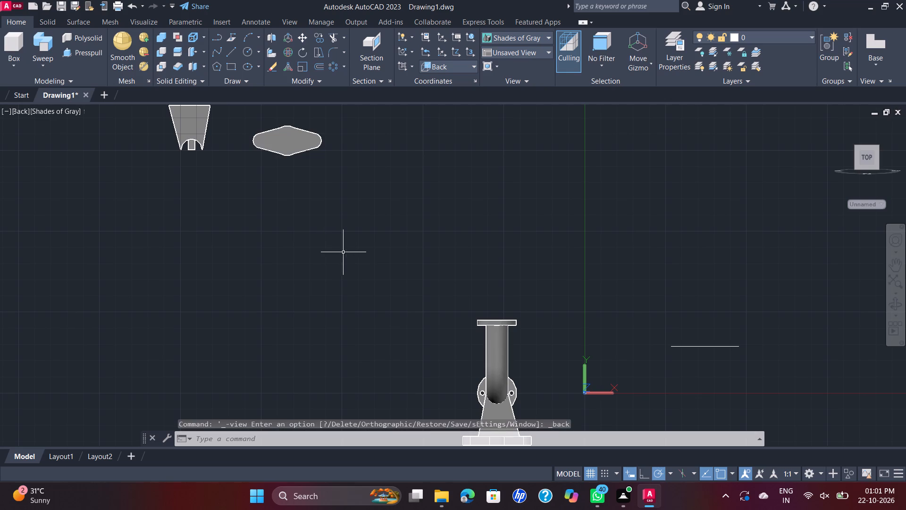
{"action": "middle_click_drag", "start_coordinate": [396, 256], "coordinate": [313, 206]}
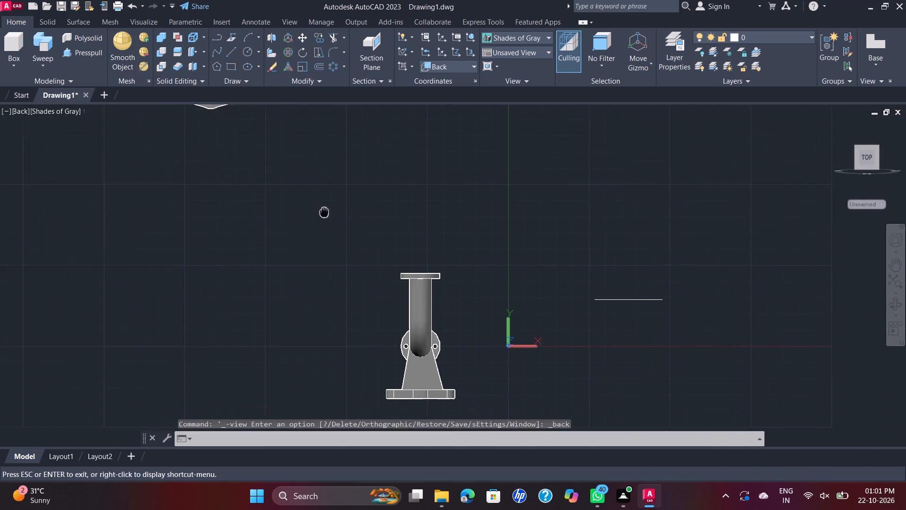
{"action": "middle_click_drag", "start_coordinate": [313, 206], "coordinate": [304, 204]}
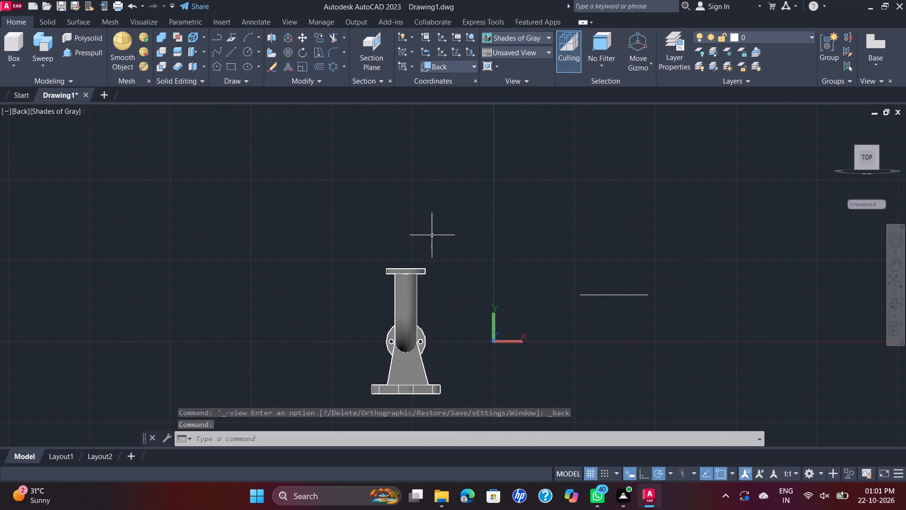
{"action": "scroll", "coordinate": [432, 236], "scroll_direction": "down", "scroll_amount": 2}
{"action": "scroll", "coordinate": [319, 187], "scroll_direction": "up", "scroll_amount": 1}
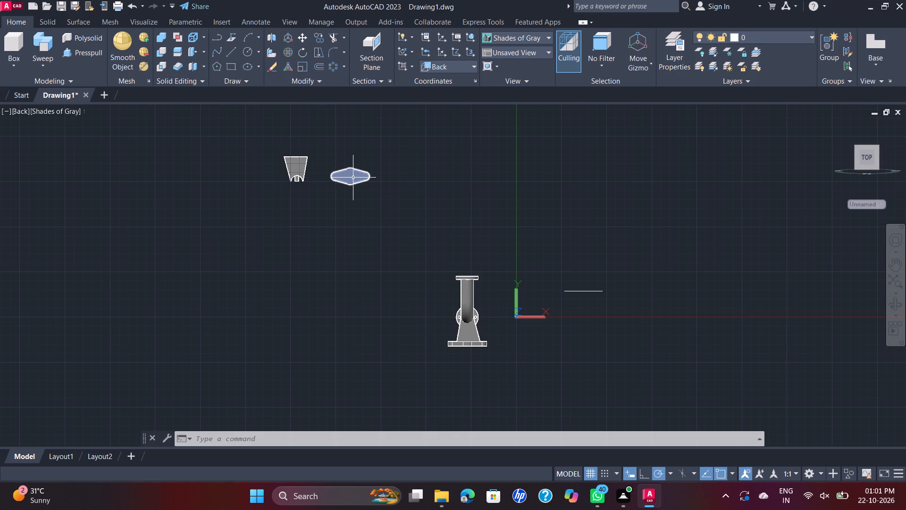
Examine the flanged pipe and its base plate from the top view.
{"action": "left_click", "coordinate": [24, 113]}
{"action": "left_click", "coordinate": [52, 144]}
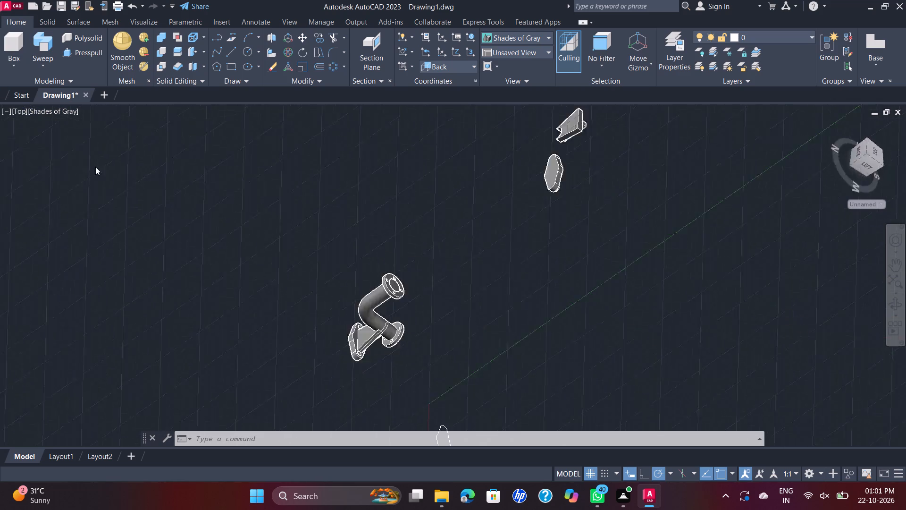
{"action": "middle_click_drag", "start_coordinate": [422, 217], "coordinate": [411, 226]}
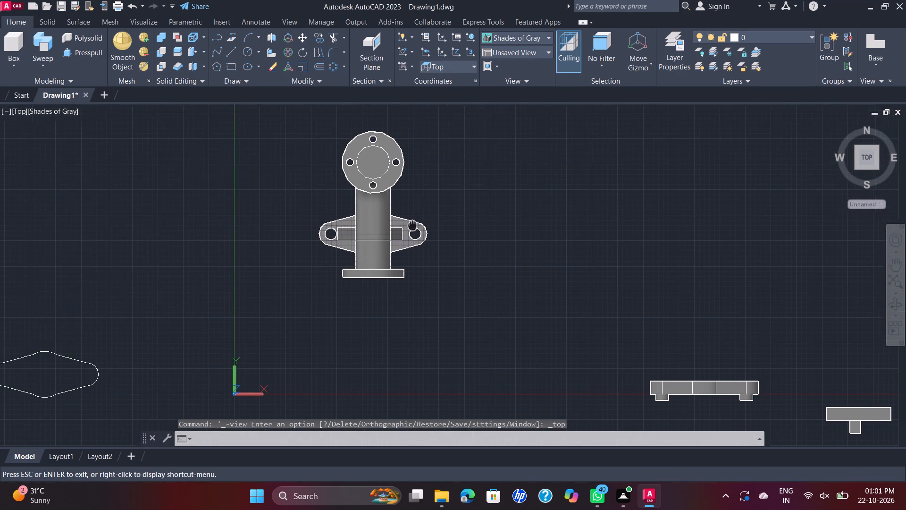
{"action": "middle_click_drag", "start_coordinate": [411, 226], "coordinate": [403, 232]}
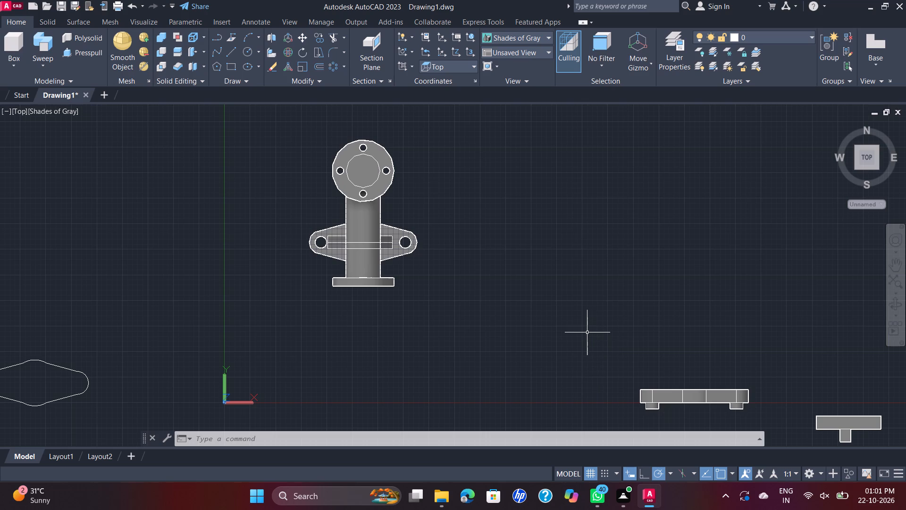
{"action": "scroll", "coordinate": [565, 300], "scroll_direction": "down", "scroll_amount": 1}
{"action": "middle_click_drag", "start_coordinate": [549, 314], "coordinate": [531, 334]}
{"action": "scroll", "coordinate": [506, 263], "scroll_direction": "up", "scroll_amount": 1}
{"action": "scroll", "coordinate": [469, 246], "scroll_direction": "up", "scroll_amount": 1}
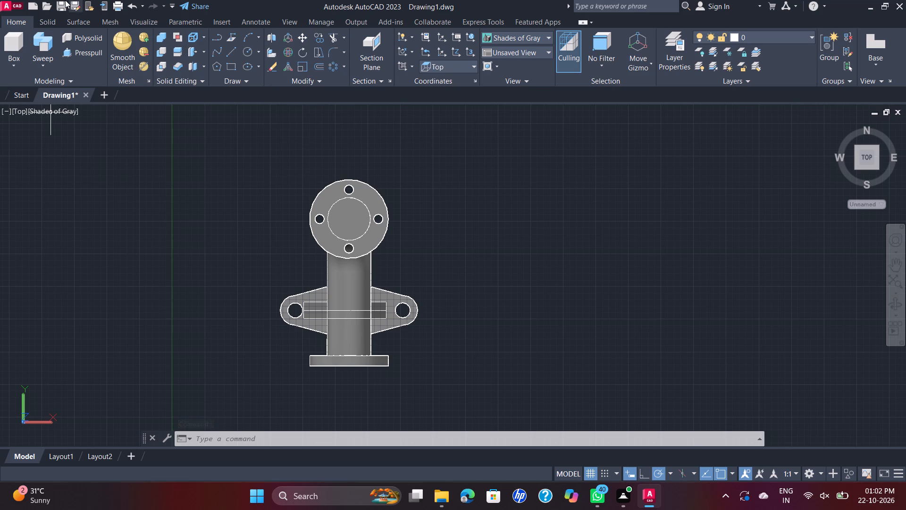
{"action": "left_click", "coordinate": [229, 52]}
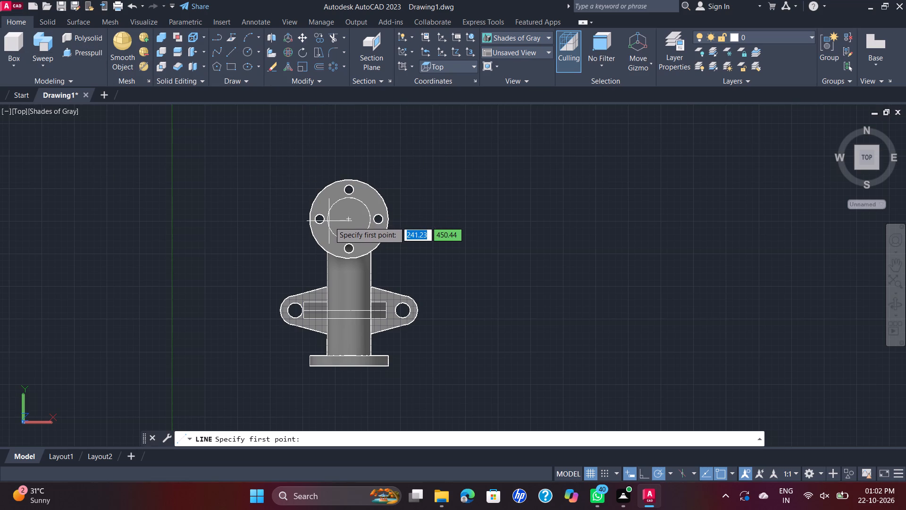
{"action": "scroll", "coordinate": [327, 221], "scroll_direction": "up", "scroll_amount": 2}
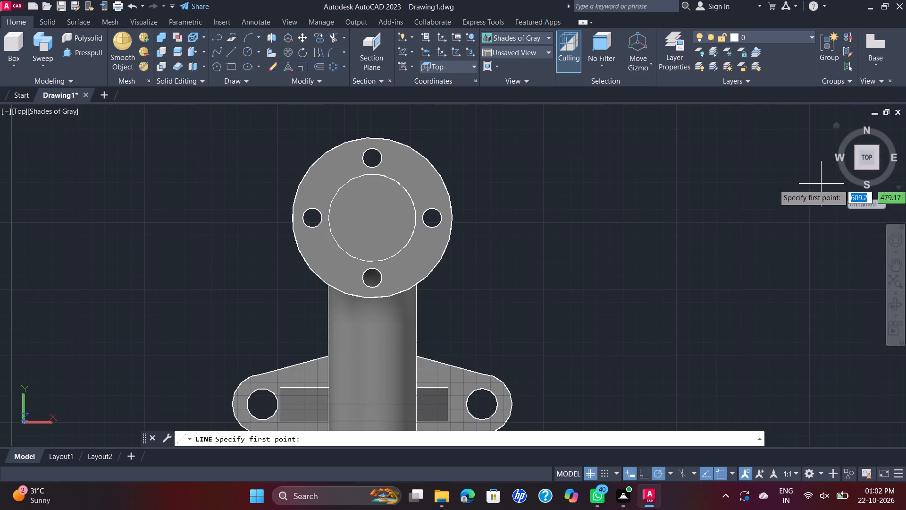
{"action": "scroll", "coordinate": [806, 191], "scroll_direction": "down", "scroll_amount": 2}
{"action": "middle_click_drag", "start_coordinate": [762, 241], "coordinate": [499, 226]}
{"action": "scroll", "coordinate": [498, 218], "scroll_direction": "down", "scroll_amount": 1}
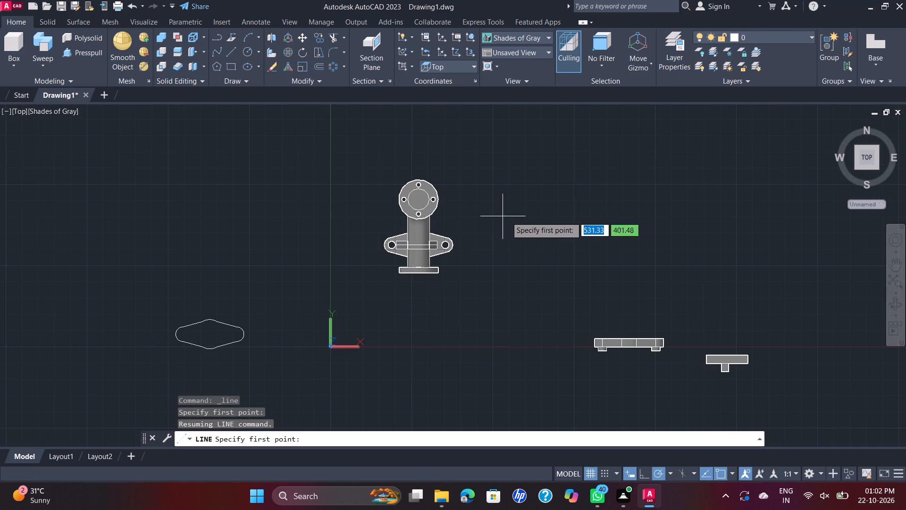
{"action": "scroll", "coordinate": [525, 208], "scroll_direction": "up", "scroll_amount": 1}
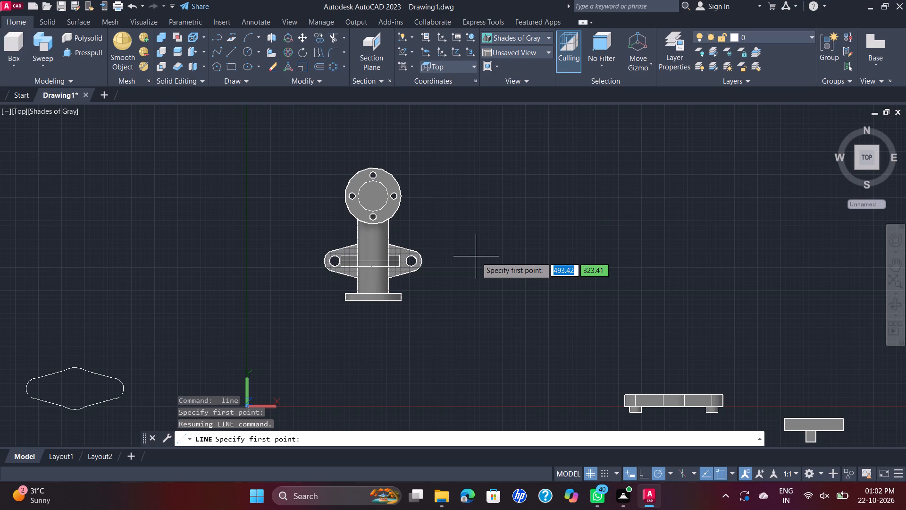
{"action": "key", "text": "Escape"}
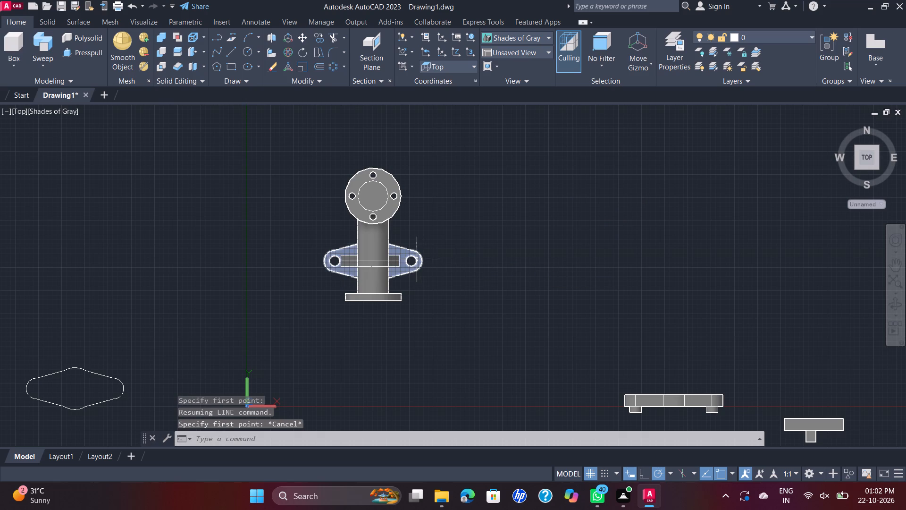
Copy the assembly's base plate and tapered support plate from the base plate's hole to a spot beneath the upper flange.
{"action": "left_click", "coordinate": [417, 260]}
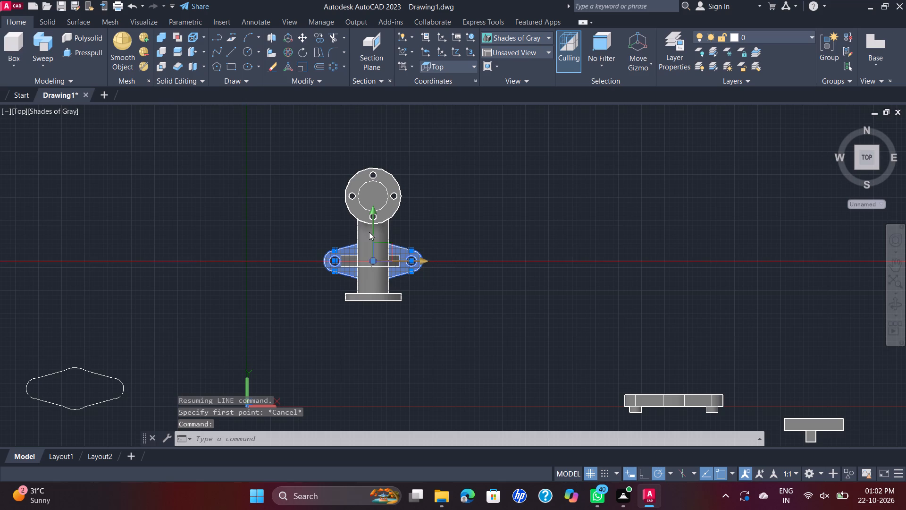
{"action": "left_click", "coordinate": [395, 264]}
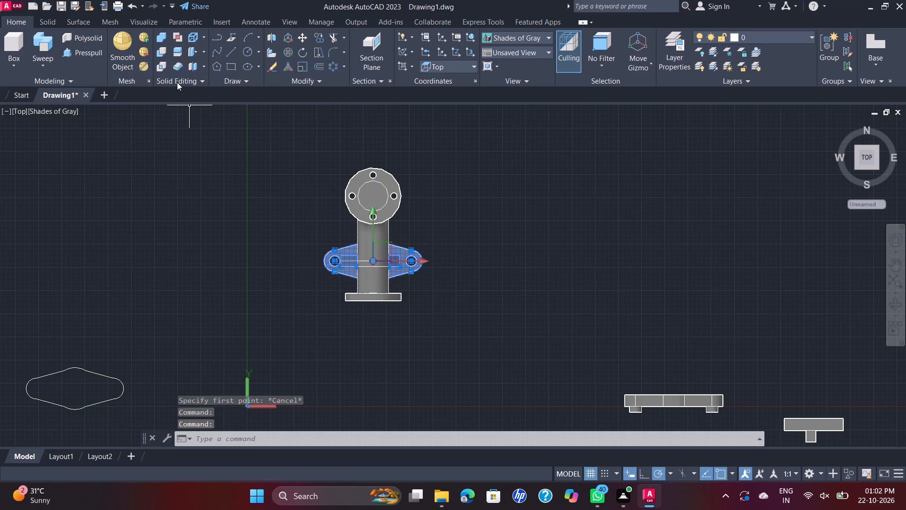
{"action": "left_click", "coordinate": [323, 42]}
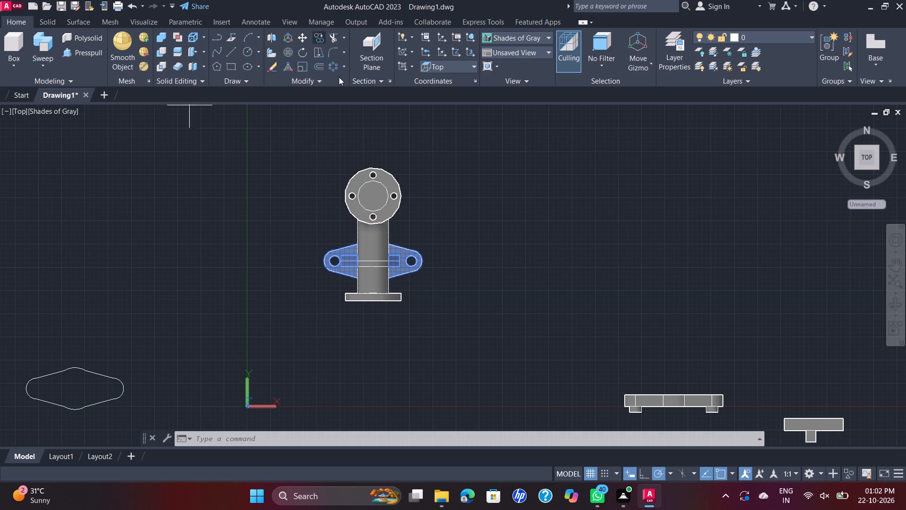
{"action": "left_click", "coordinate": [411, 255]}
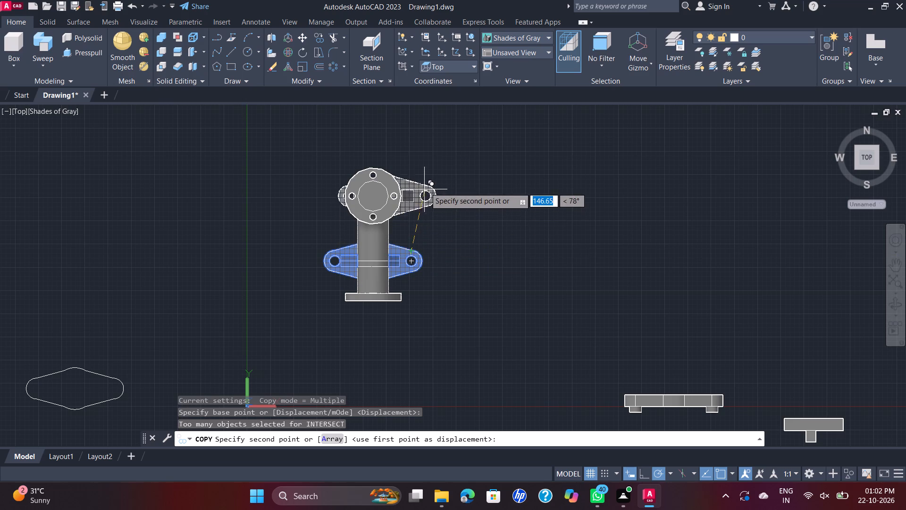
{"action": "left_click", "coordinate": [426, 187]}
{"action": "key", "text": "Escape"}
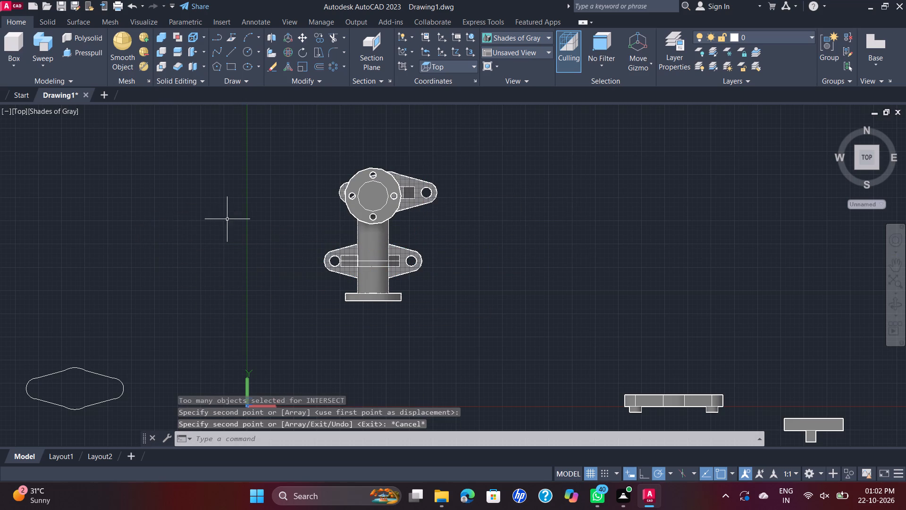
In the SE Isometric view, move the copied base plate and tapered support together with the loose parts away from the pipe assembly.
{"action": "left_click", "coordinate": [20, 112]}
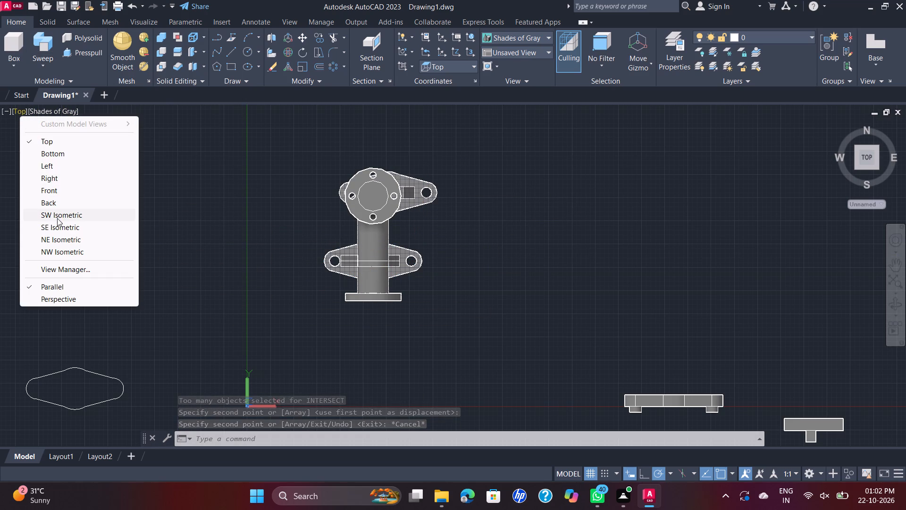
{"action": "left_click", "coordinate": [61, 226]}
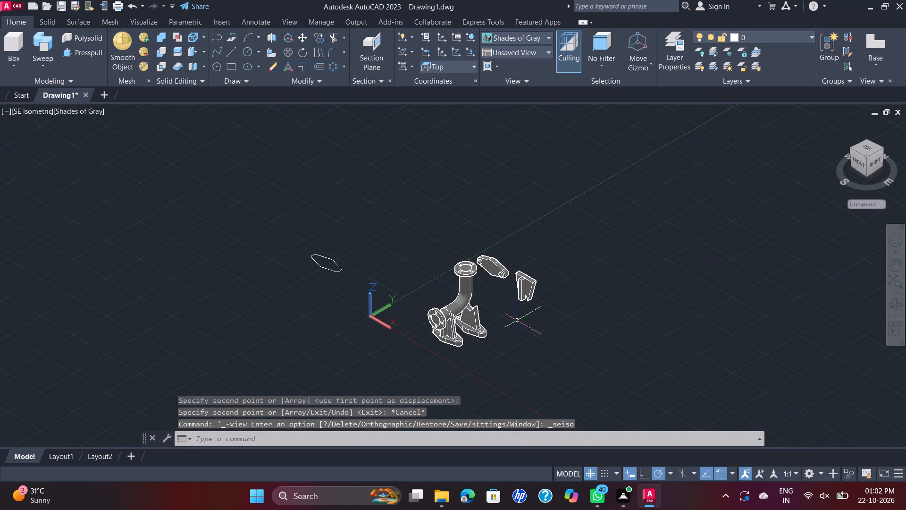
{"action": "scroll", "coordinate": [488, 315], "scroll_direction": "up", "scroll_amount": 3}
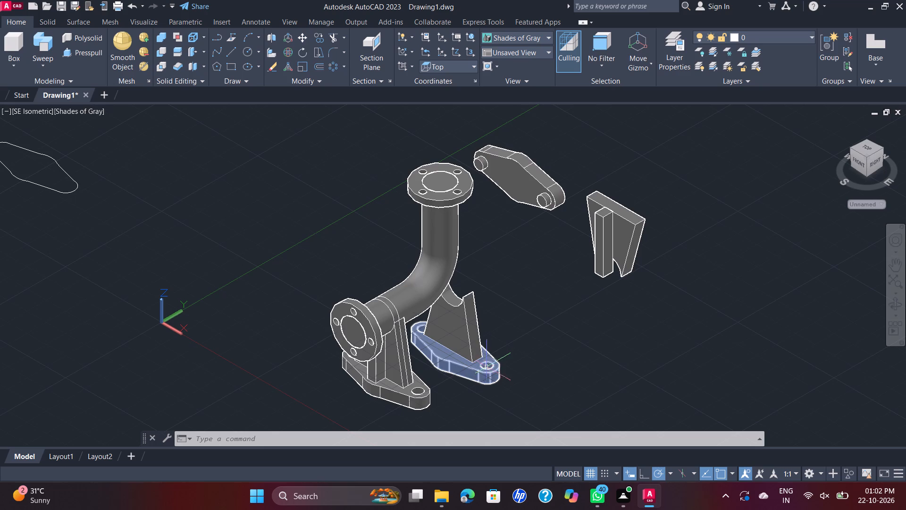
{"action": "left_click", "coordinate": [505, 342]}
{"action": "left_click", "coordinate": [459, 379]}
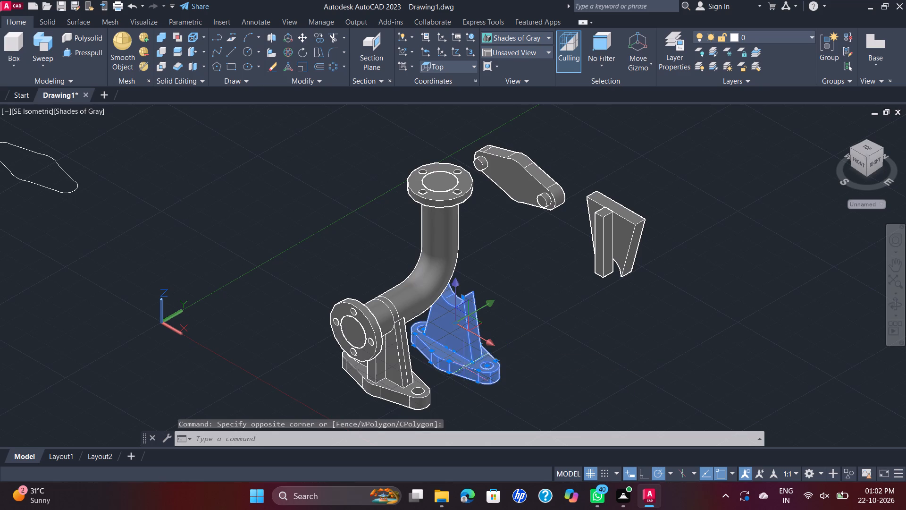
{"action": "middle_click_drag", "start_coordinate": [511, 311], "coordinate": [417, 341]}
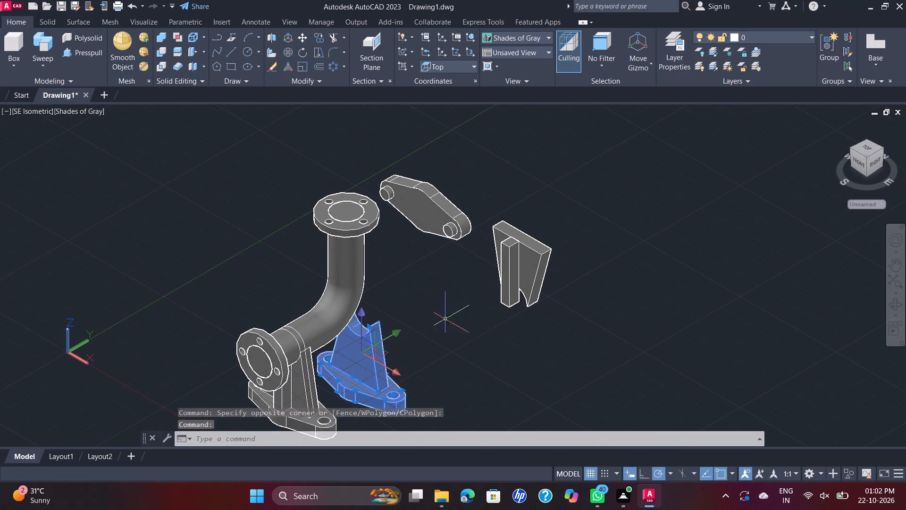
{"action": "left_click_drag", "start_coordinate": [642, 248], "coordinate": [621, 251]}
{"action": "left_click", "coordinate": [417, 199]}
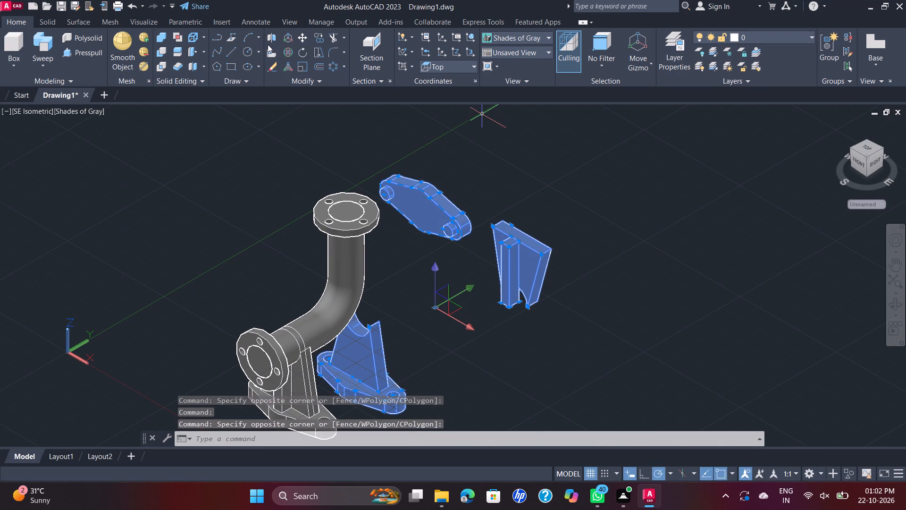
{"action": "left_click", "coordinate": [299, 34]}
{"action": "left_click", "coordinate": [449, 243]}
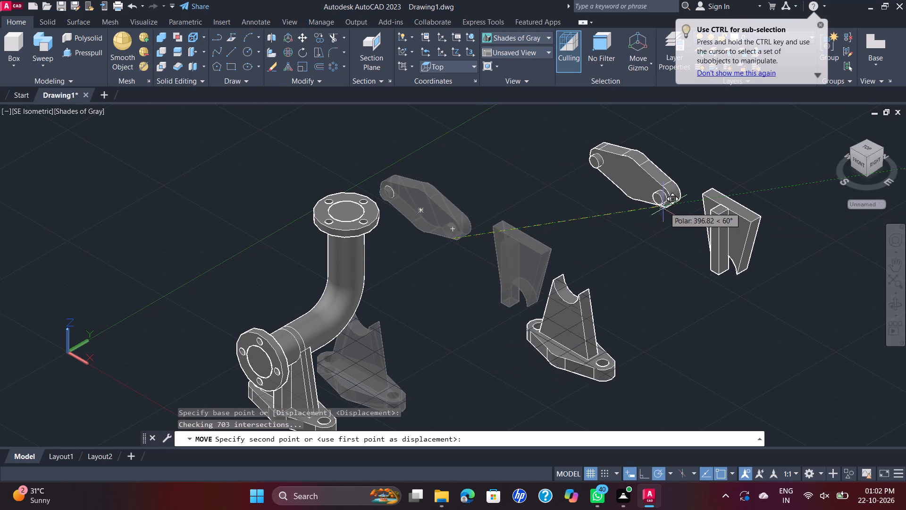
{"action": "left_click", "coordinate": [674, 195]}
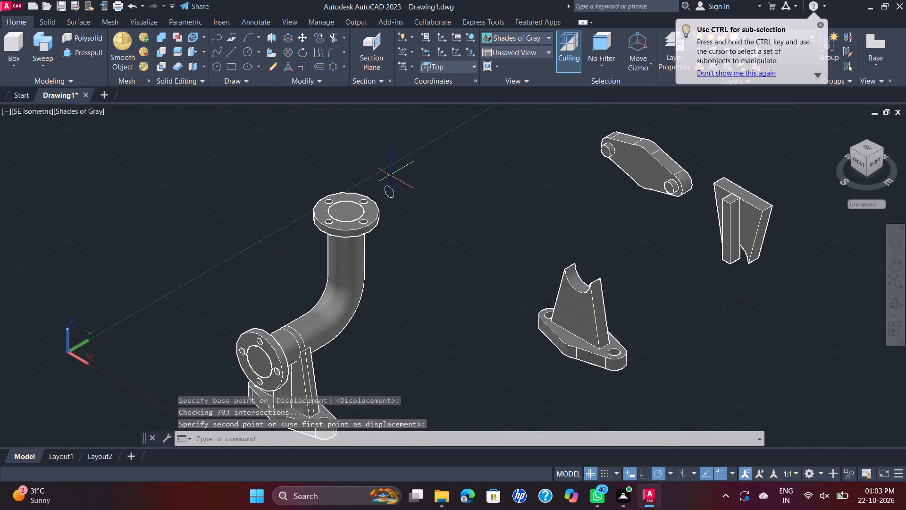
Delete the small stray circle left beside the upper flange.
{"action": "left_click", "coordinate": [391, 178]}
{"action": "left_click", "coordinate": [396, 207]}
{"action": "left_click", "coordinate": [399, 188]}
{"action": "left_click", "coordinate": [388, 190]}
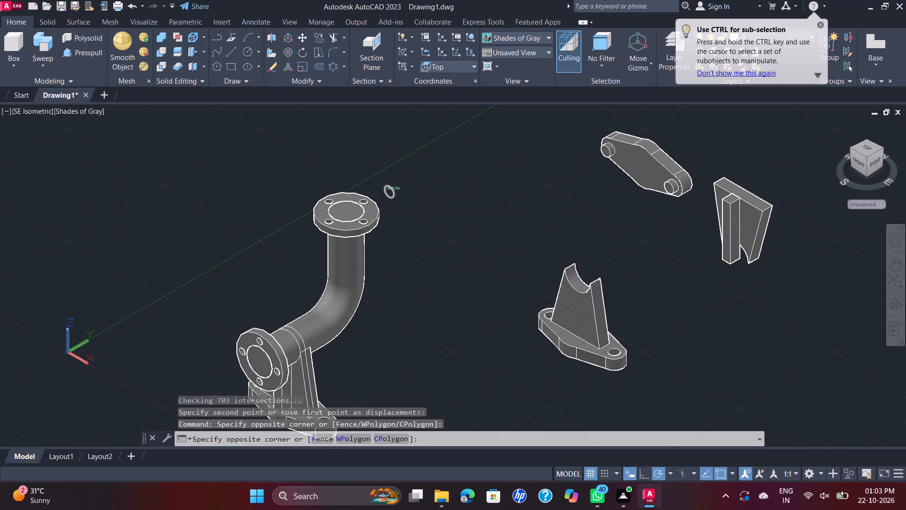
{"action": "key", "text": "Delete"}
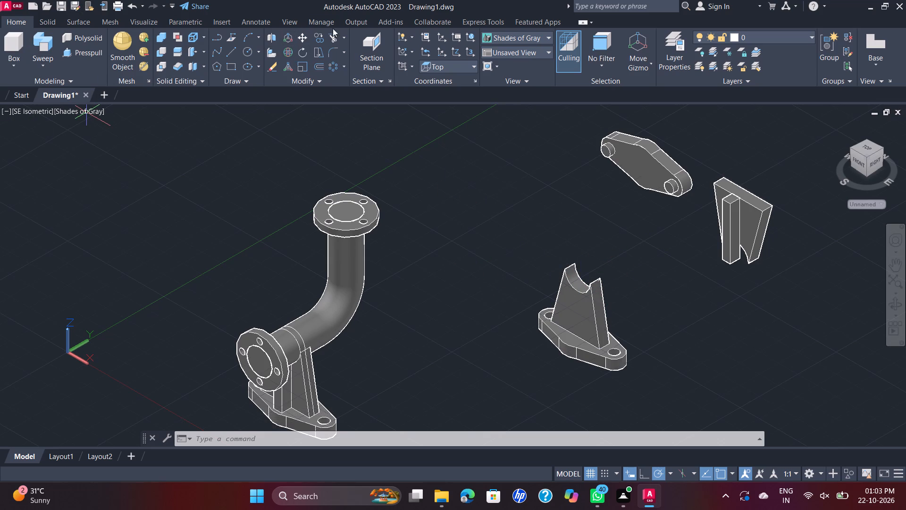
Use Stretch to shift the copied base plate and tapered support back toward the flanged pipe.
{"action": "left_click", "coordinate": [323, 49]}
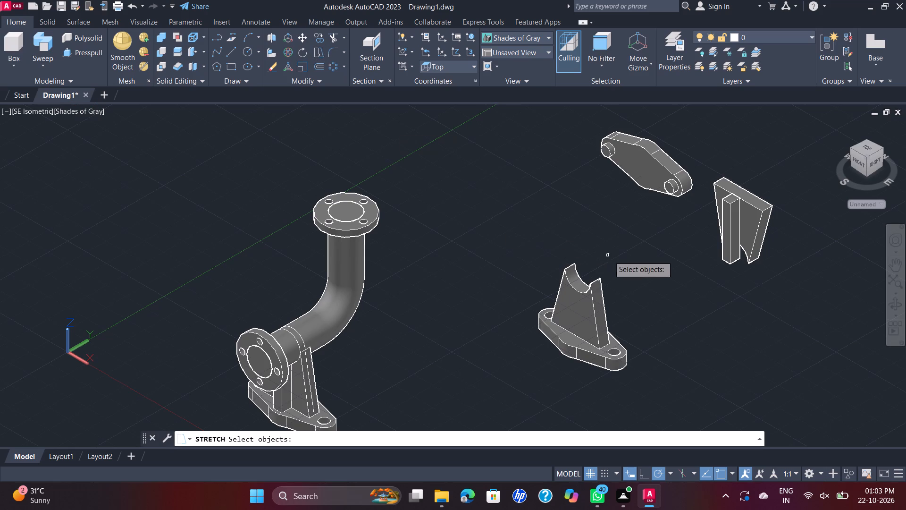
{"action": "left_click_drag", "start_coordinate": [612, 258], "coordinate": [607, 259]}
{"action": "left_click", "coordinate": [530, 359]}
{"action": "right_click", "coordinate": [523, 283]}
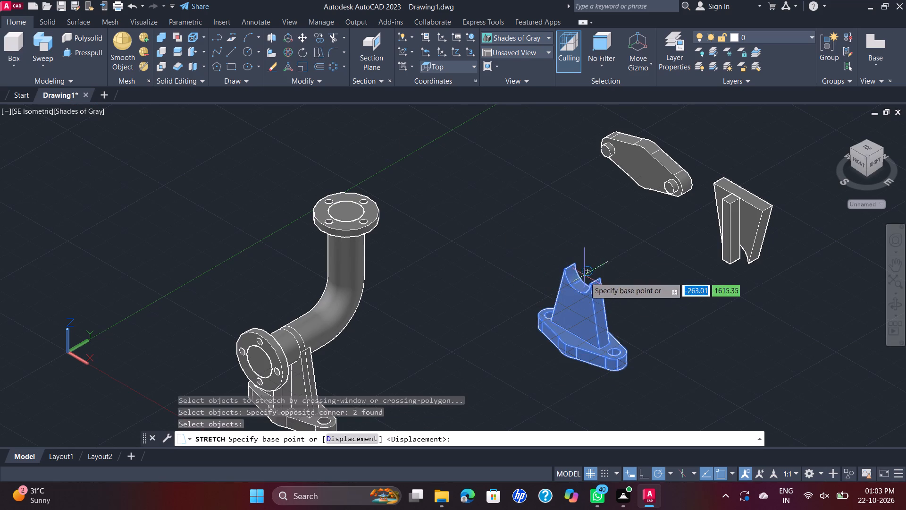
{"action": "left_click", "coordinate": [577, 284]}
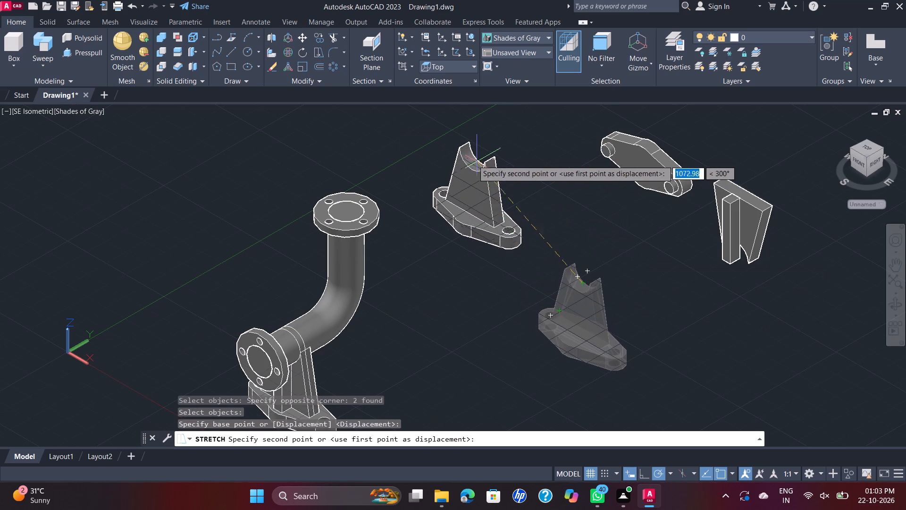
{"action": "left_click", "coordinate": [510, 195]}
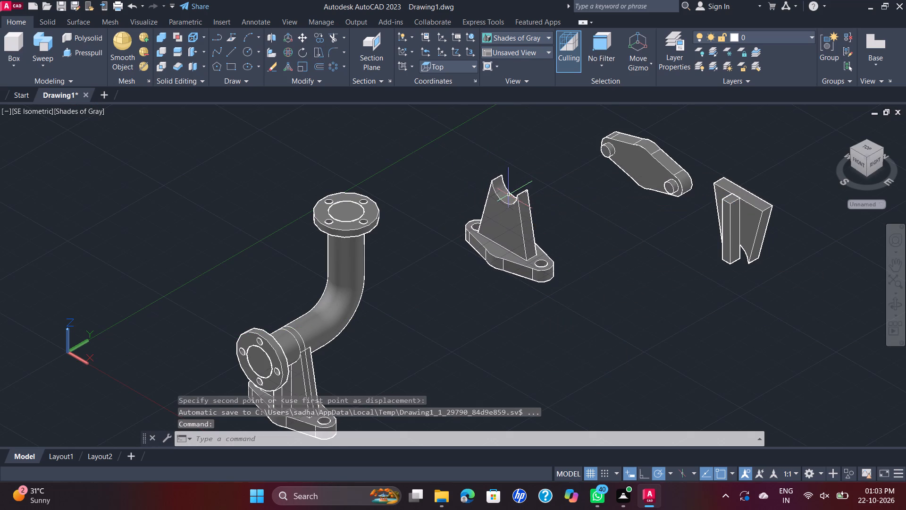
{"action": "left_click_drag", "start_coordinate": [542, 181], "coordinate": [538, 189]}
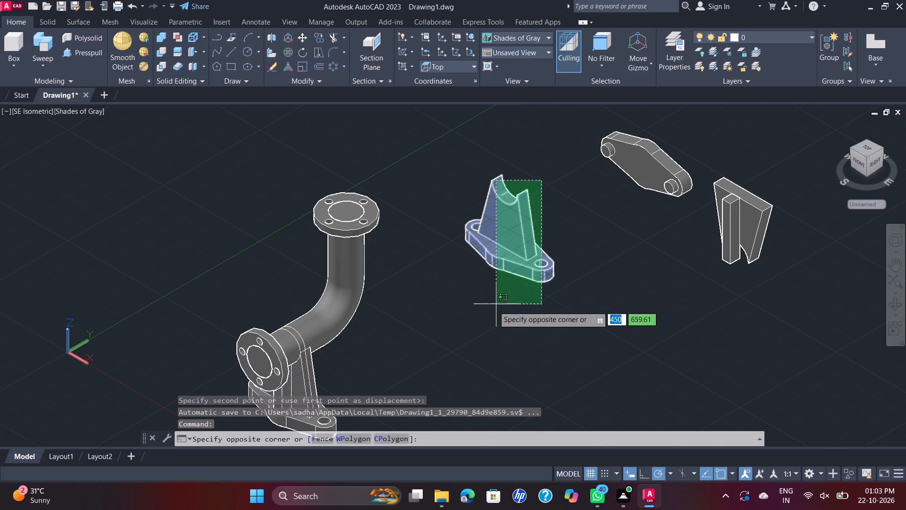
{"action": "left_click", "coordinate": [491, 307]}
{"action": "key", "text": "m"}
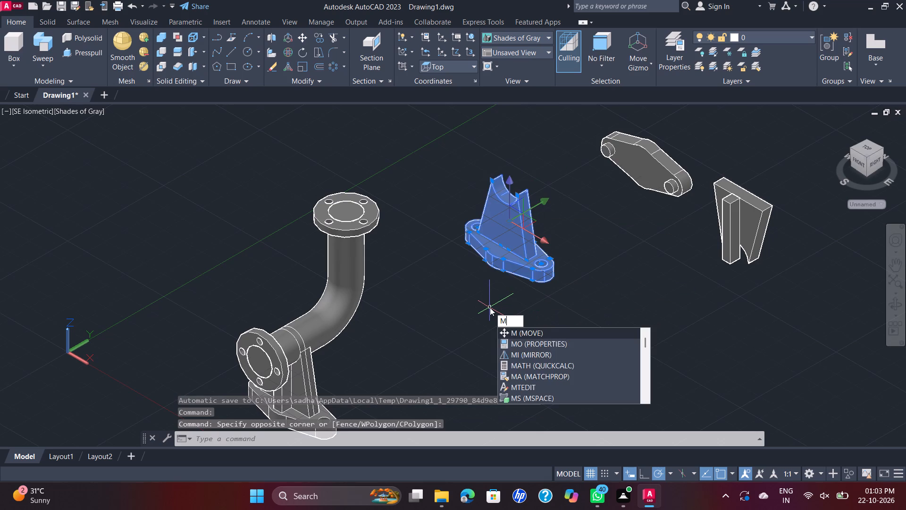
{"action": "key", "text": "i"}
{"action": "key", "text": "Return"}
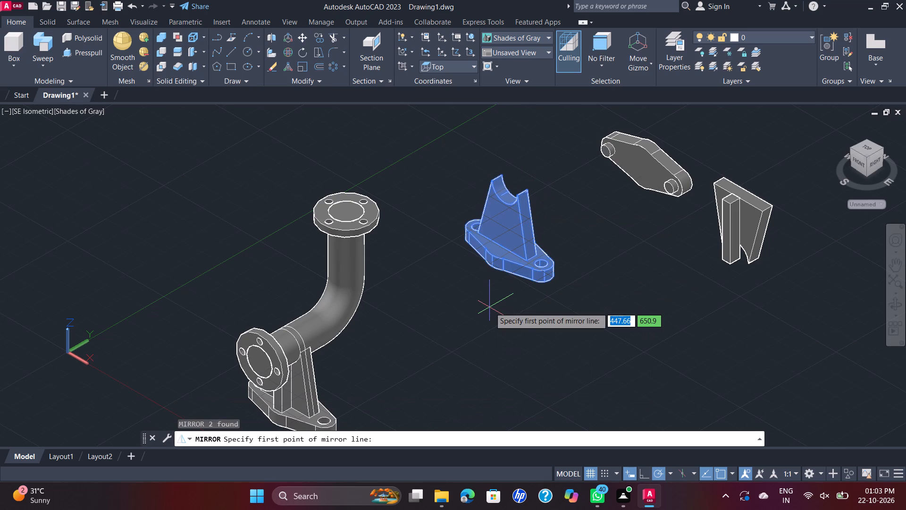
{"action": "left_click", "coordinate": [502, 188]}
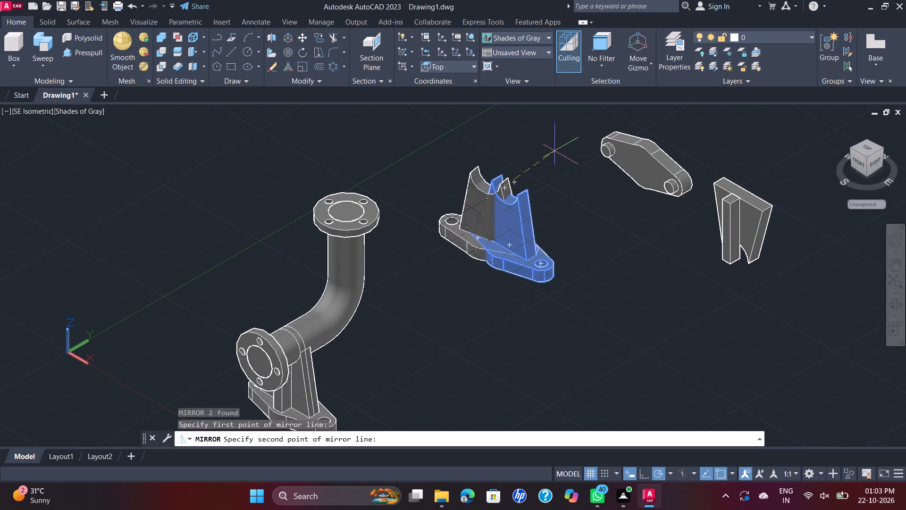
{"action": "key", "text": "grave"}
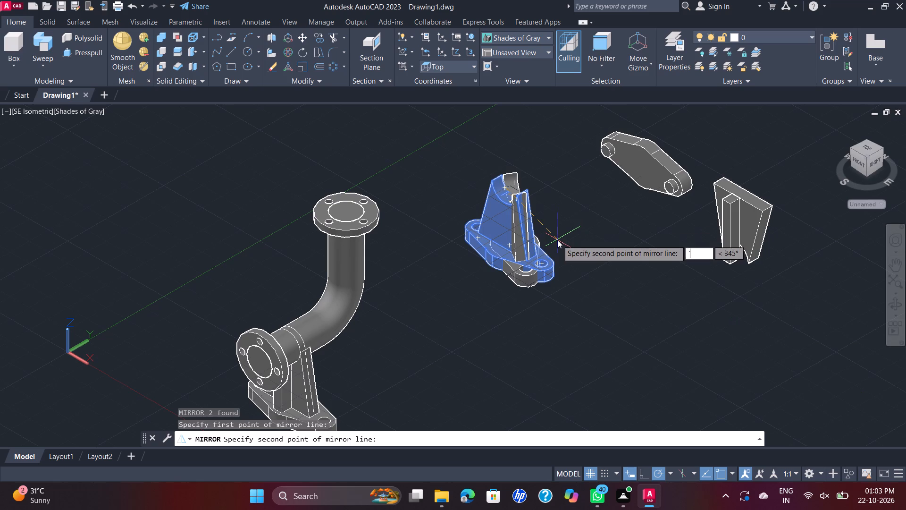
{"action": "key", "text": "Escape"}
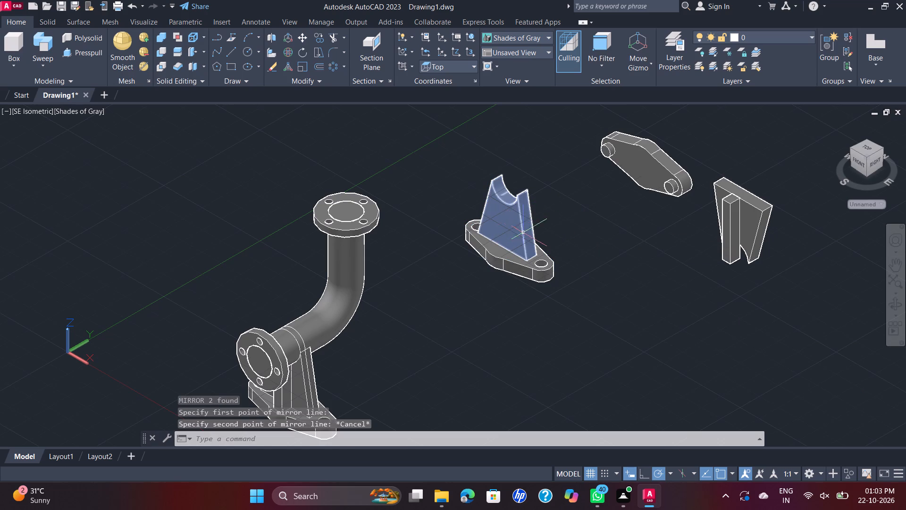
Delete the copied tapered support and its base plate standing between the pipe and the loose parts.
{"action": "left_click", "coordinate": [525, 229]}
{"action": "key", "text": "Delete"}
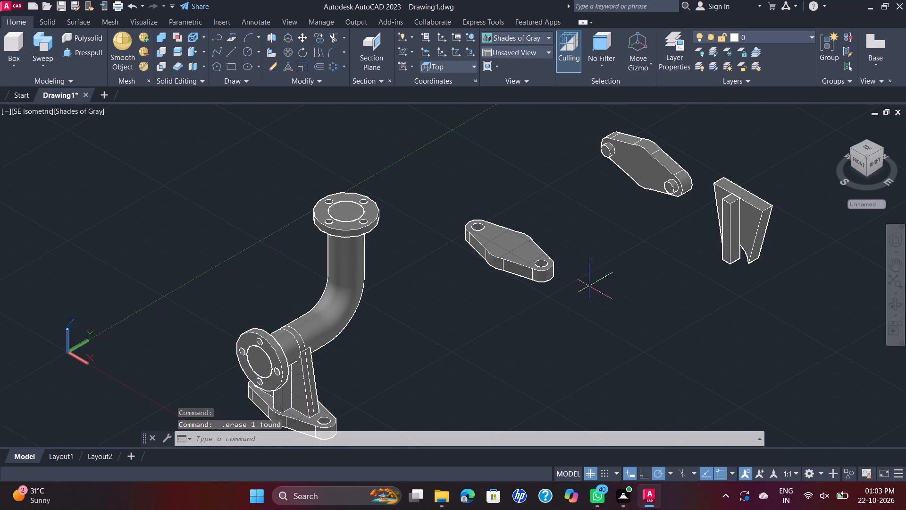
{"action": "scroll", "coordinate": [389, 243], "scroll_direction": "up", "scroll_amount": 1}
{"action": "scroll", "coordinate": [403, 244], "scroll_direction": "down", "scroll_amount": 1}
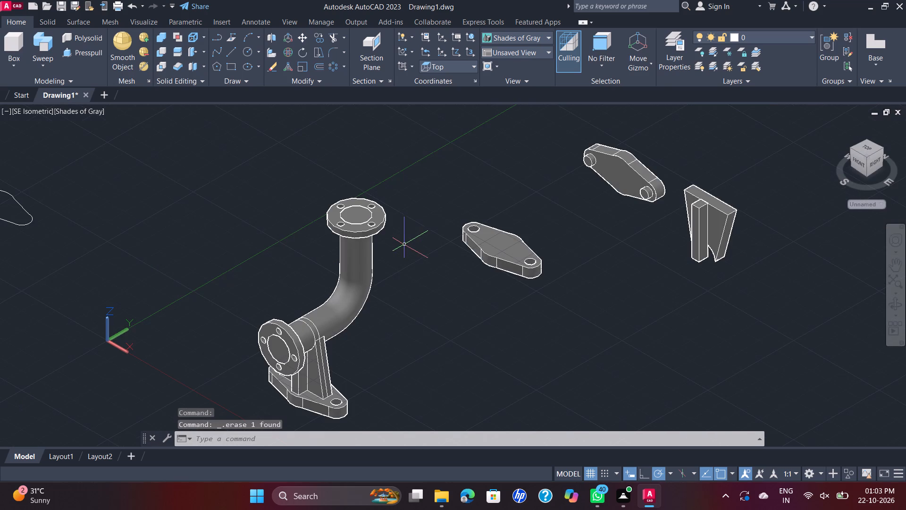
{"action": "left_click", "coordinate": [520, 249]}
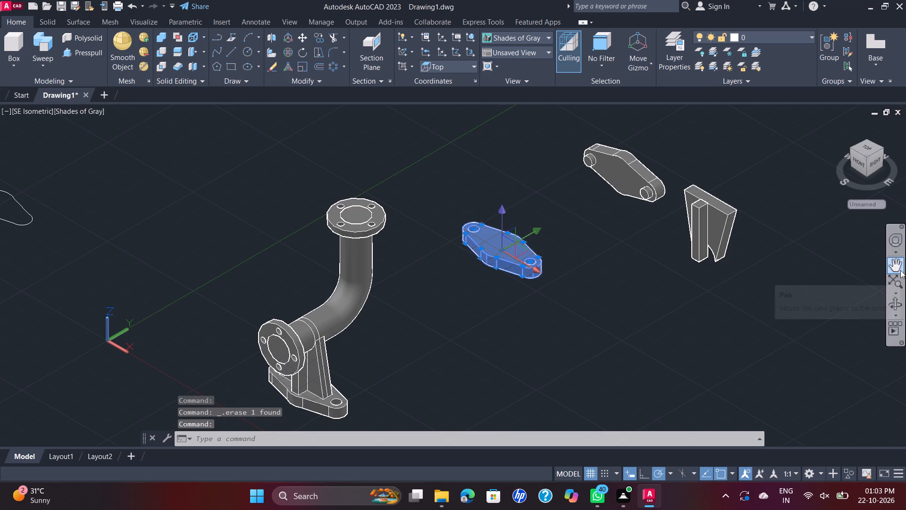
{"action": "key", "text": "Delete"}
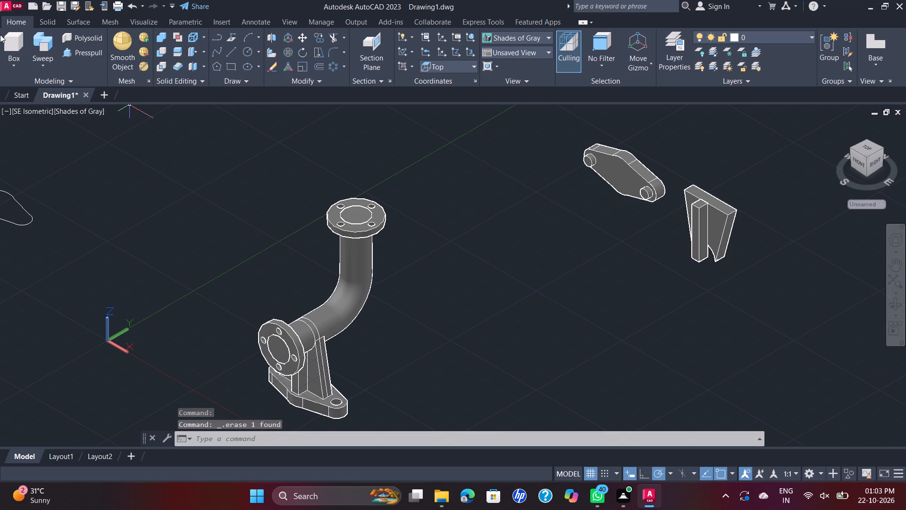
Set the visual style to 2D Wireframe with the model orbited to a raised view from the back.
{"action": "scroll", "coordinate": [459, 253], "scroll_direction": "down", "scroll_amount": 1}
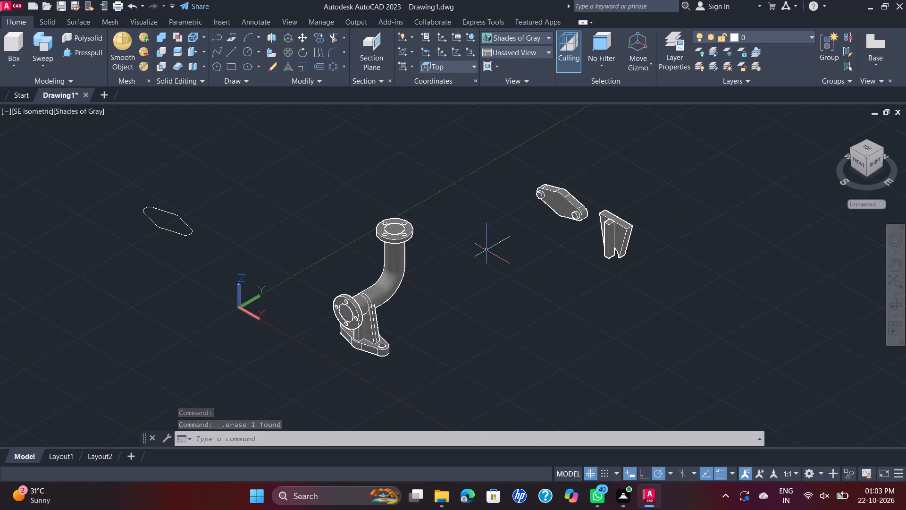
{"action": "middle_click_drag", "start_coordinate": [478, 244], "coordinate": [391, 274], "text": "shift"}
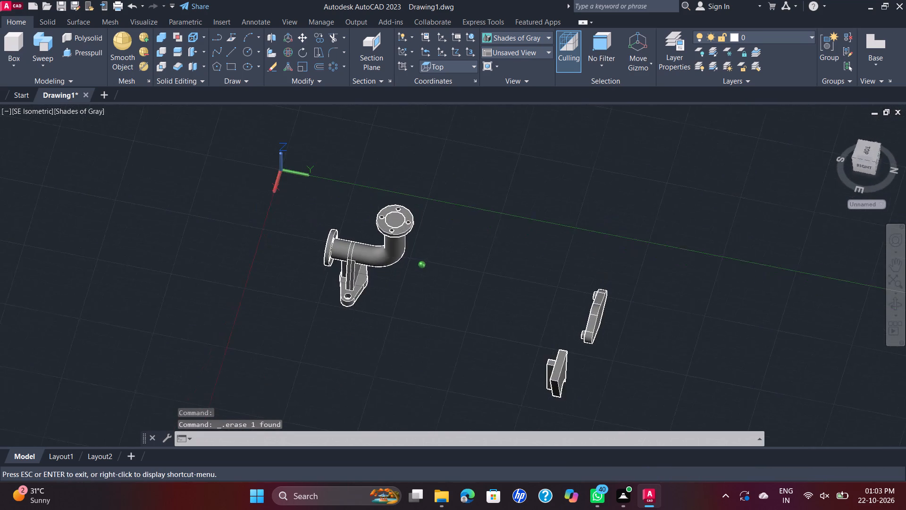
{"action": "middle_click_drag", "start_coordinate": [391, 274], "coordinate": [319, 316], "text": "shift"}
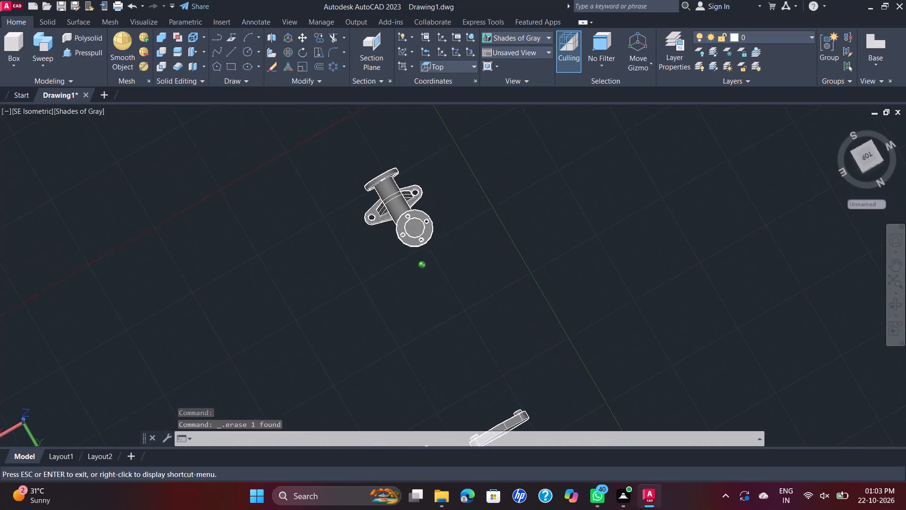
{"action": "middle_click_drag", "start_coordinate": [319, 316], "coordinate": [289, 235], "text": "shift"}
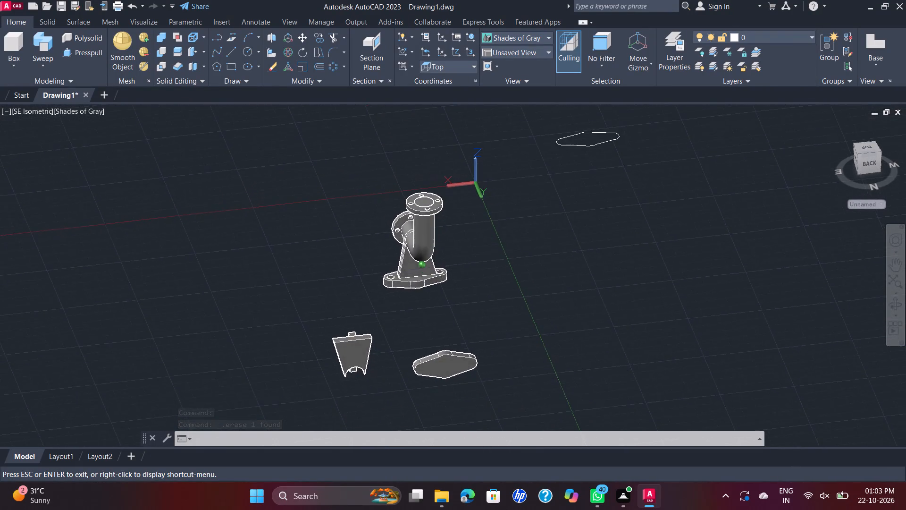
{"action": "middle_click_drag", "start_coordinate": [289, 235], "coordinate": [286, 257], "text": "shift"}
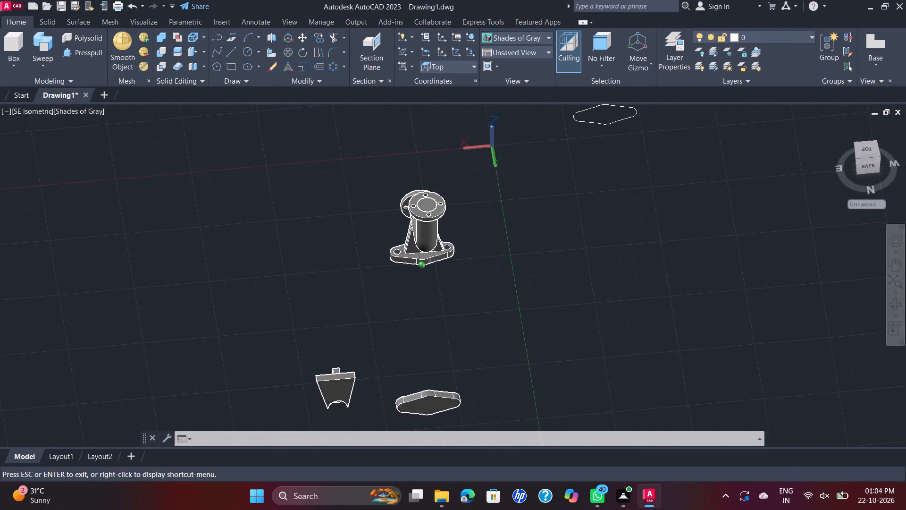
{"action": "middle_click_drag", "start_coordinate": [286, 257], "coordinate": [291, 239], "text": "shift"}
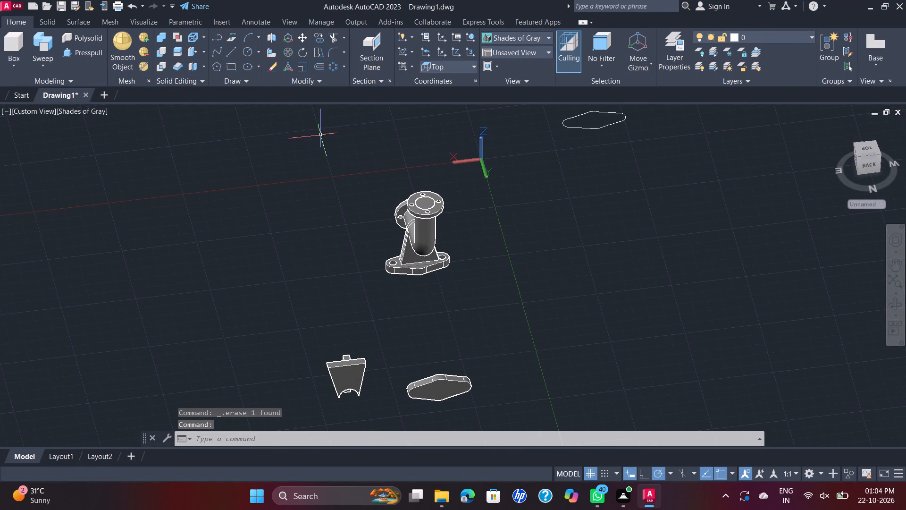
{"action": "left_click", "coordinate": [88, 113]}
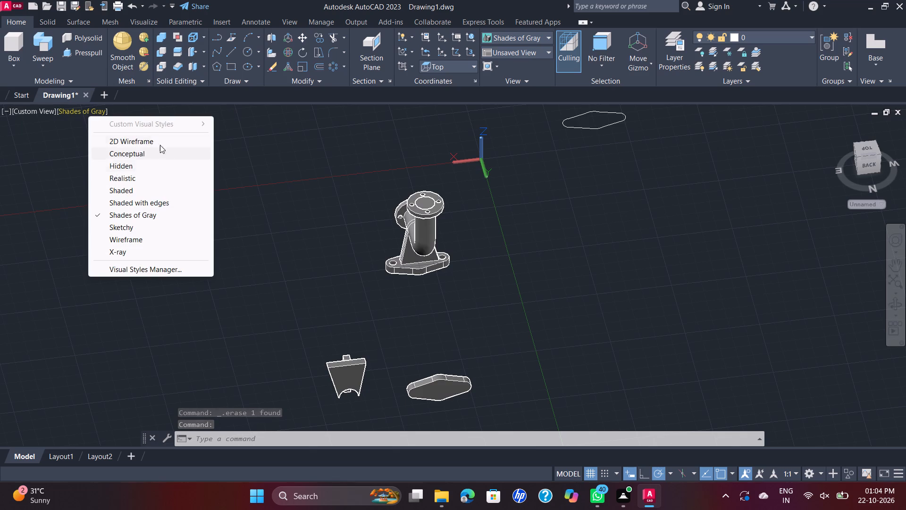
{"action": "left_click", "coordinate": [157, 141]}
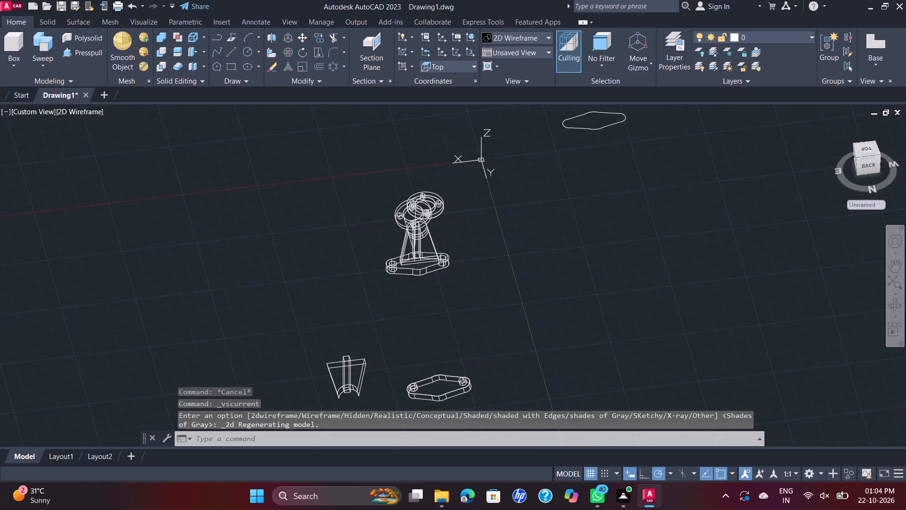
Examine the flanges, support and base plate of the pipe assembly in wireframe from a low back angle.
{"action": "middle_click_drag", "start_coordinate": [458, 242], "coordinate": [431, 230], "text": "shift"}
{"action": "scroll", "coordinate": [459, 242], "scroll_direction": "down", "scroll_amount": 1, "text": "shift"}
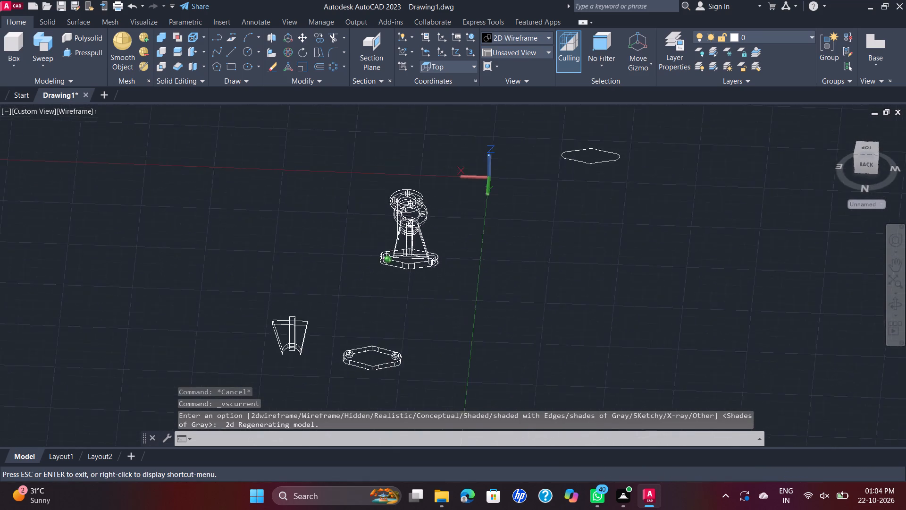
{"action": "middle_click_drag", "start_coordinate": [431, 230], "coordinate": [443, 211], "text": "shift"}
{"action": "scroll", "coordinate": [433, 202], "scroll_direction": "up", "scroll_amount": 2}
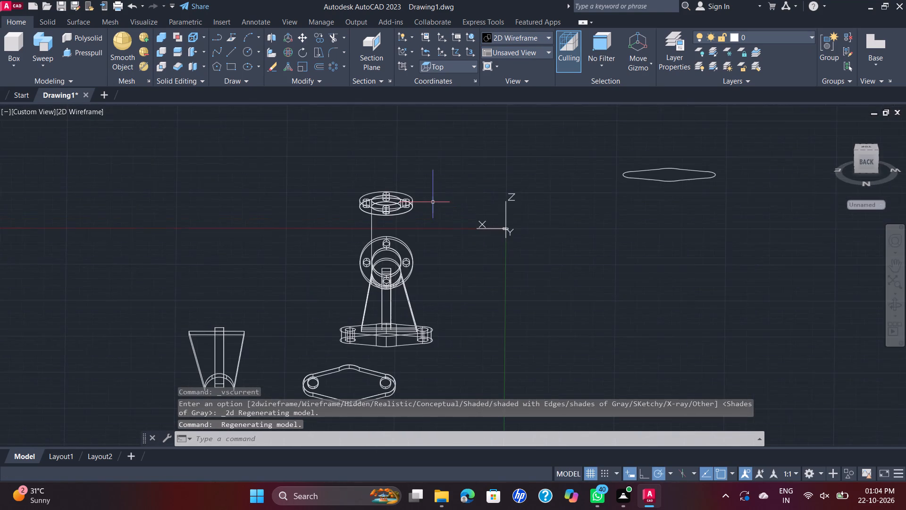
{"action": "scroll", "coordinate": [415, 216], "scroll_direction": "up", "scroll_amount": 1}
{"action": "middle_click_drag", "start_coordinate": [415, 216], "coordinate": [465, 193]}
{"action": "scroll", "coordinate": [466, 189], "scroll_direction": "down", "scroll_amount": 1}
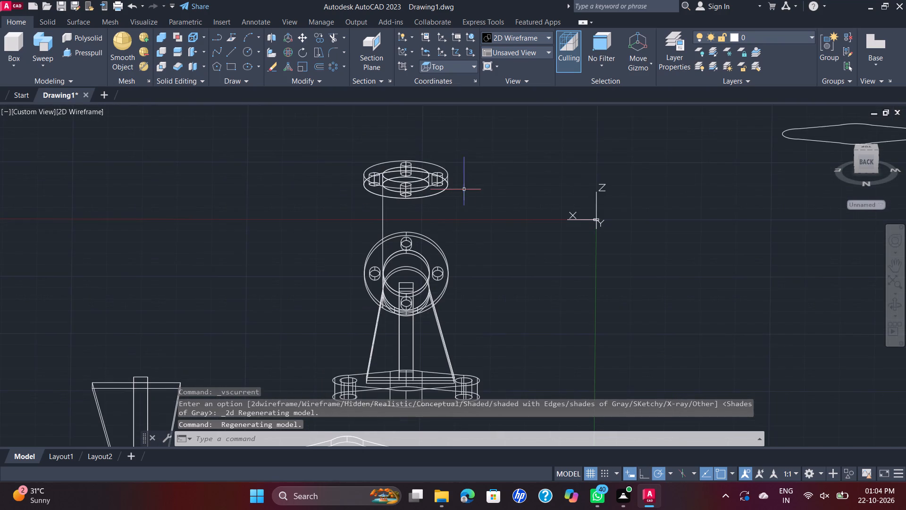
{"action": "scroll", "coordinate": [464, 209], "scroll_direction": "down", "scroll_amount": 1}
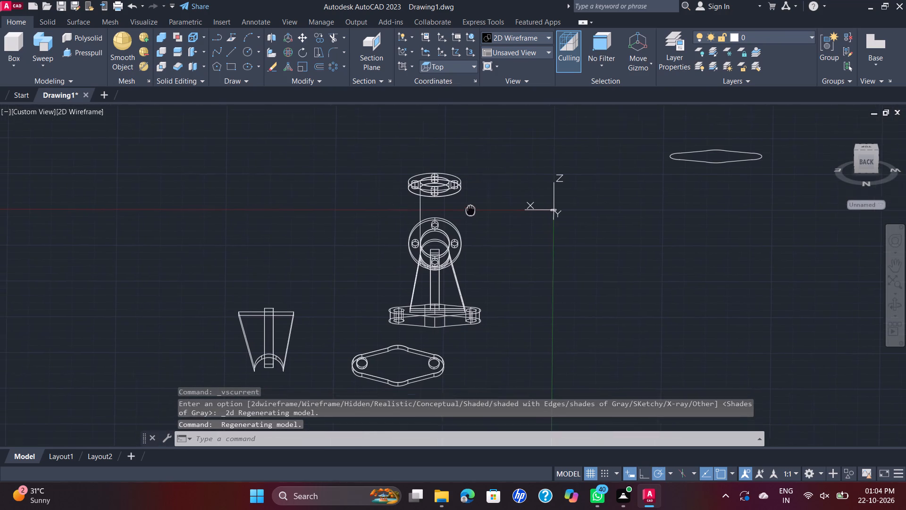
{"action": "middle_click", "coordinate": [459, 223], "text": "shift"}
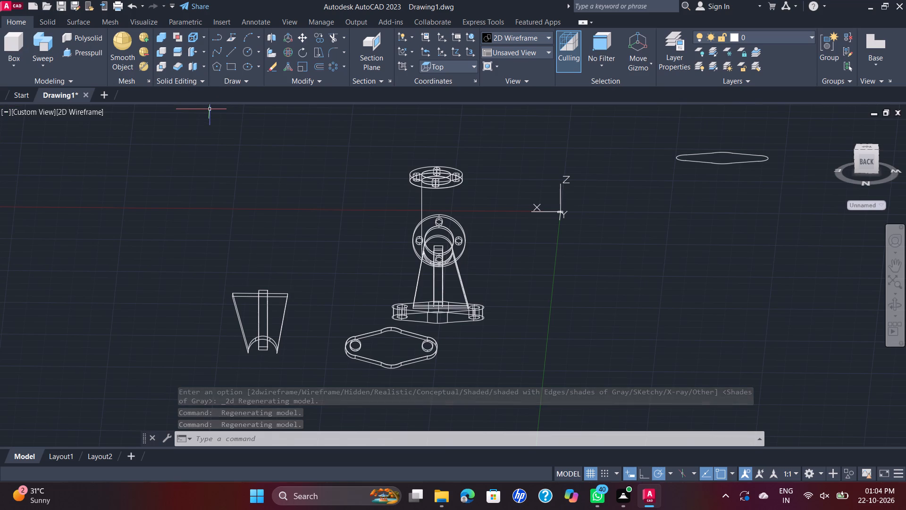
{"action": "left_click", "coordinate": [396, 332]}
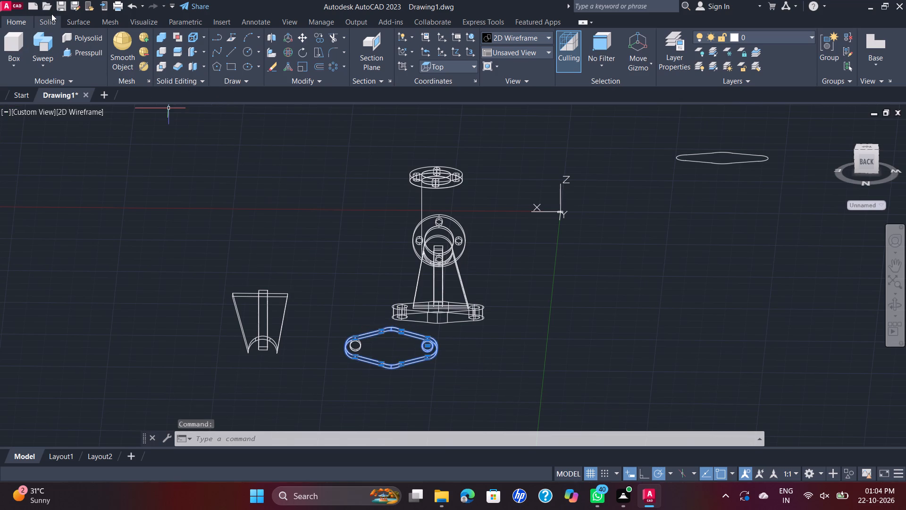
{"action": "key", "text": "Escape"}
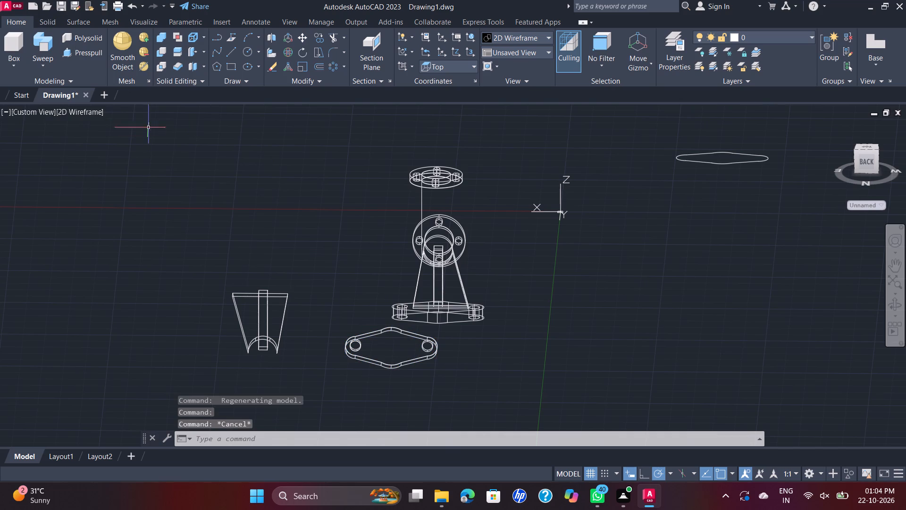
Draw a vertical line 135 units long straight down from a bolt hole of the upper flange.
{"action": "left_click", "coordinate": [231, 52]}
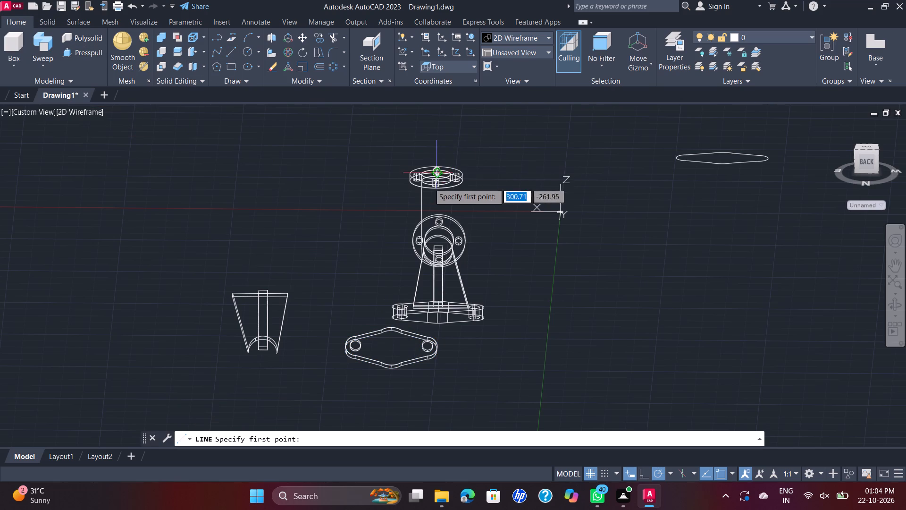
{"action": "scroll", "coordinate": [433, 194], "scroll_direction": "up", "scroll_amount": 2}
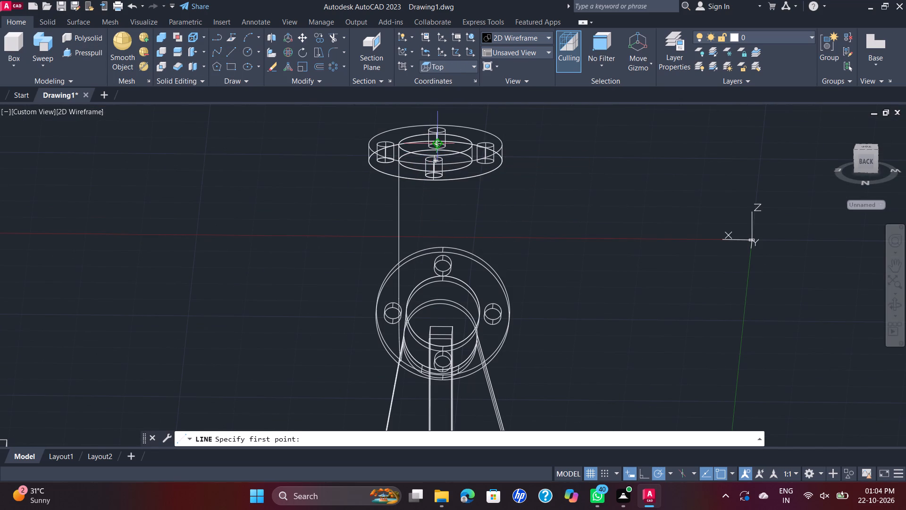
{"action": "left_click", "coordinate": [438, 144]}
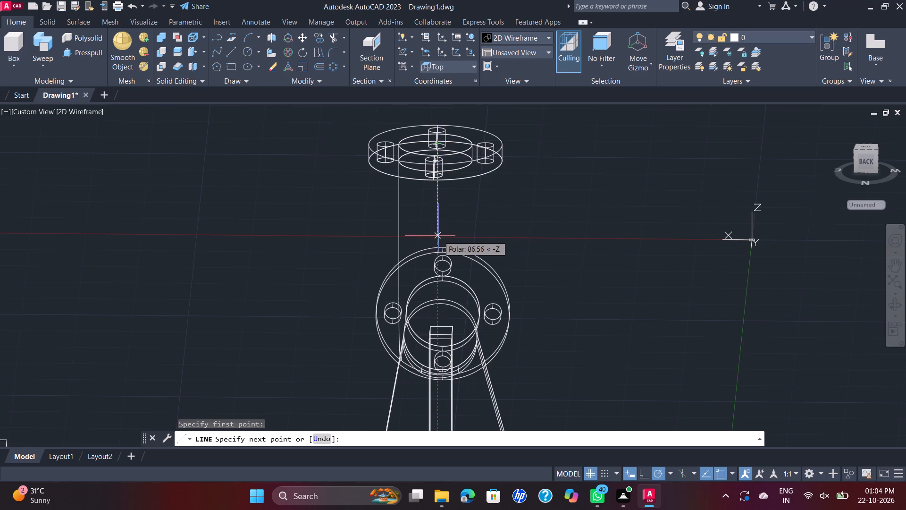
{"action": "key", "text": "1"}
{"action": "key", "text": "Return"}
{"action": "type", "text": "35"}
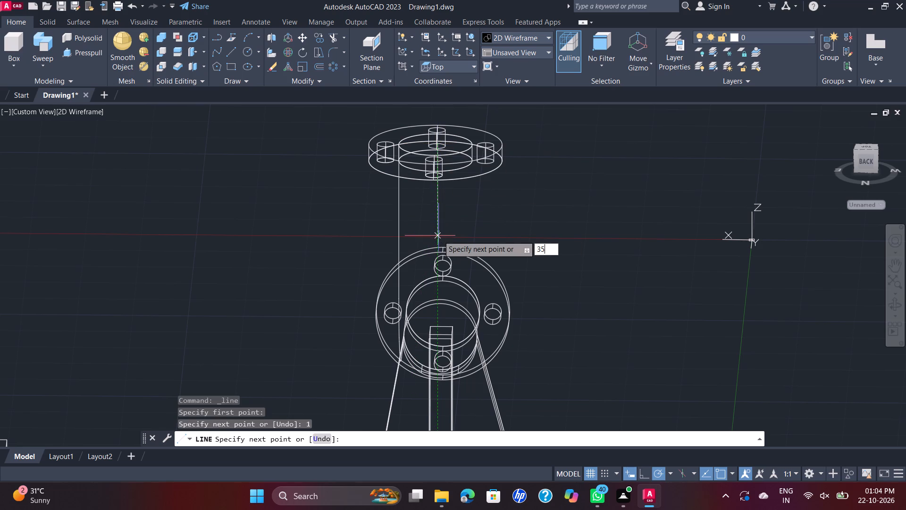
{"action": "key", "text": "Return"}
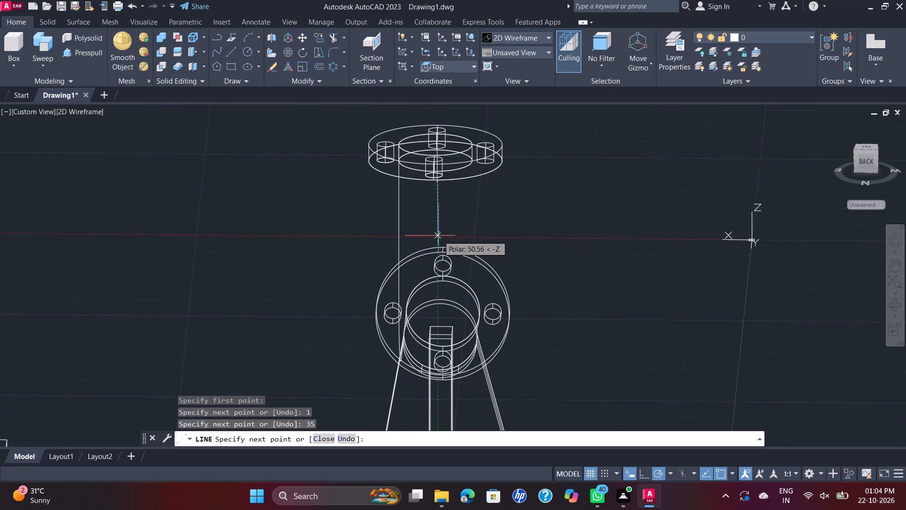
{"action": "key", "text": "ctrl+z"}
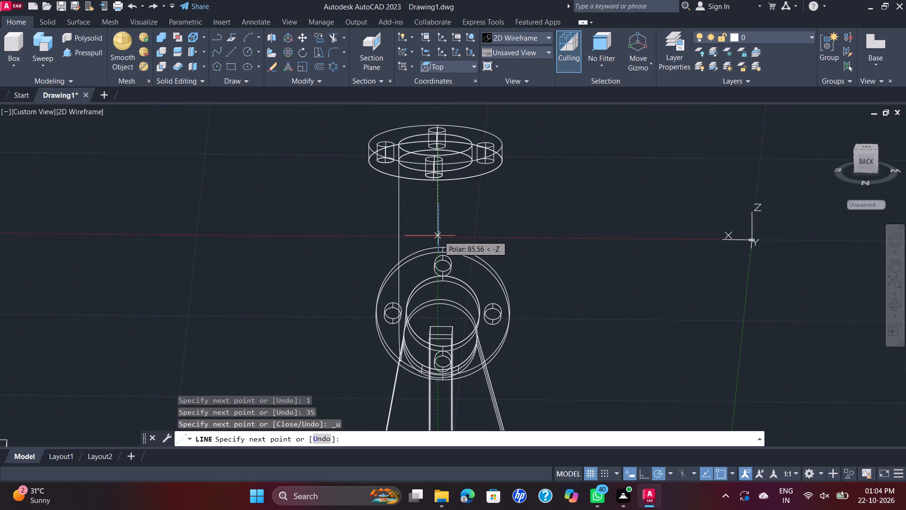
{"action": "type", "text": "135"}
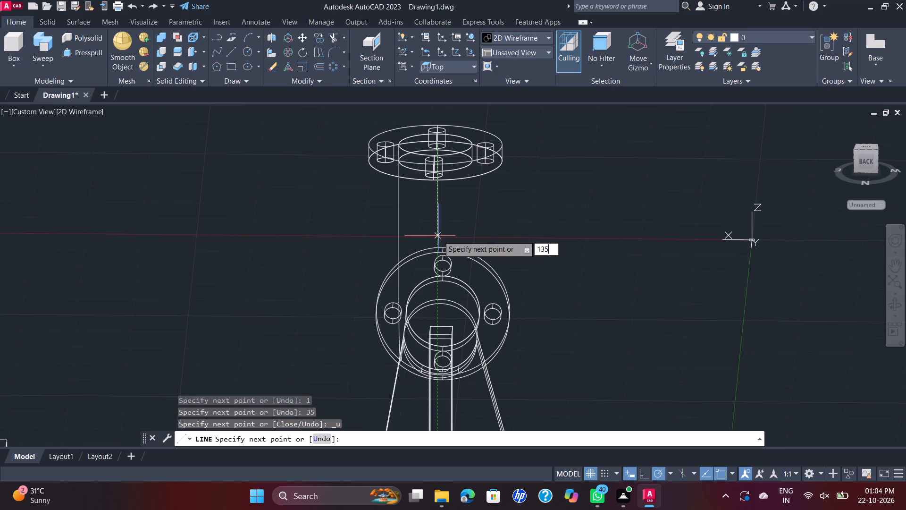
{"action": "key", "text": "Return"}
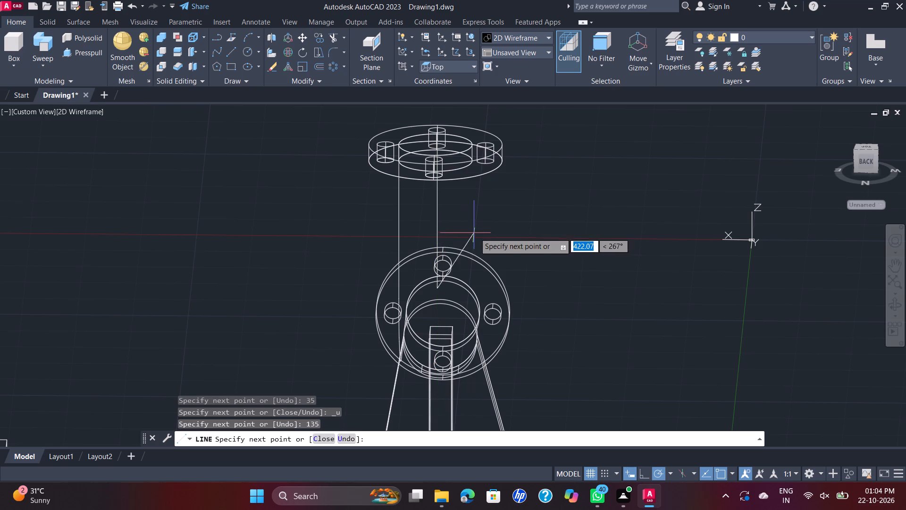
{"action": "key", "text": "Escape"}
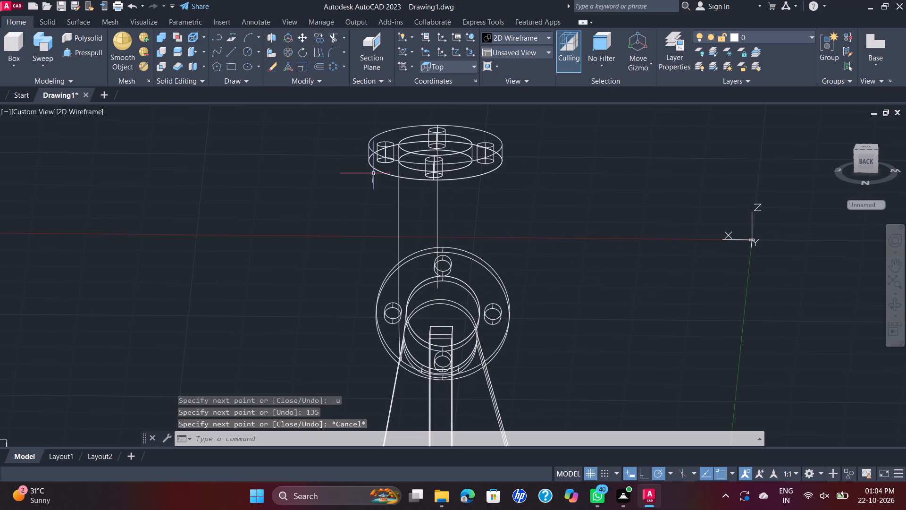
In the SE Isometric view, delete the vertical line hanging from the upper flange's bolt hole beside the pipe path.
{"action": "left_click", "coordinate": [31, 112]}
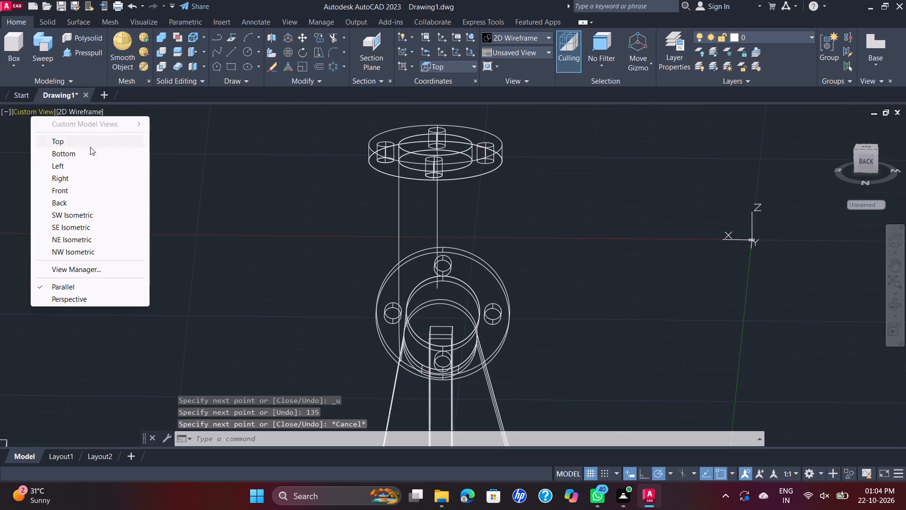
{"action": "left_click", "coordinate": [76, 229]}
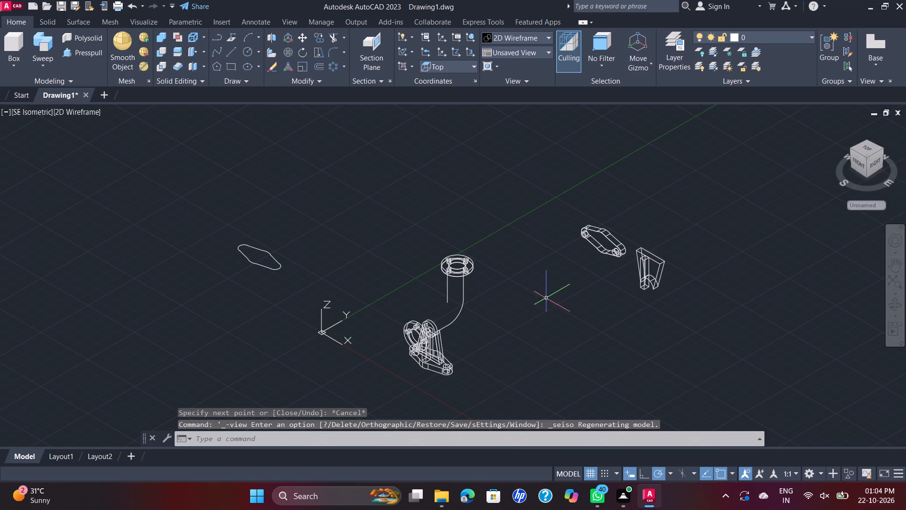
{"action": "scroll", "coordinate": [486, 299], "scroll_direction": "up", "scroll_amount": 2}
{"action": "scroll", "coordinate": [446, 283], "scroll_direction": "up", "scroll_amount": 1}
{"action": "scroll", "coordinate": [445, 283], "scroll_direction": "down", "scroll_amount": 1}
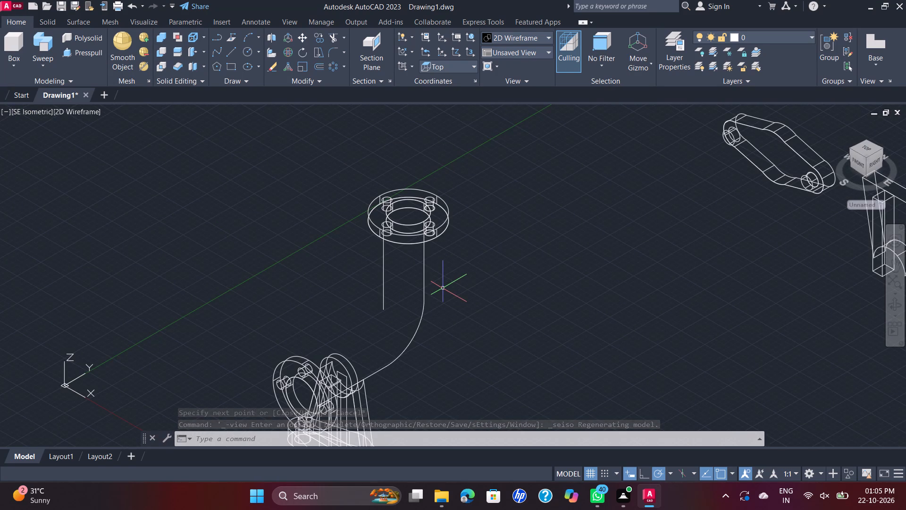
{"action": "left_click", "coordinate": [384, 266]}
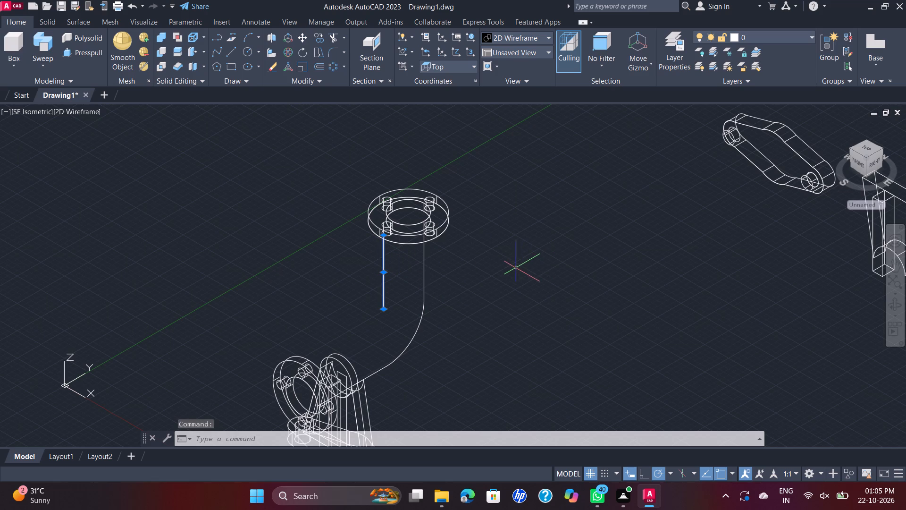
{"action": "key", "text": "Delete"}
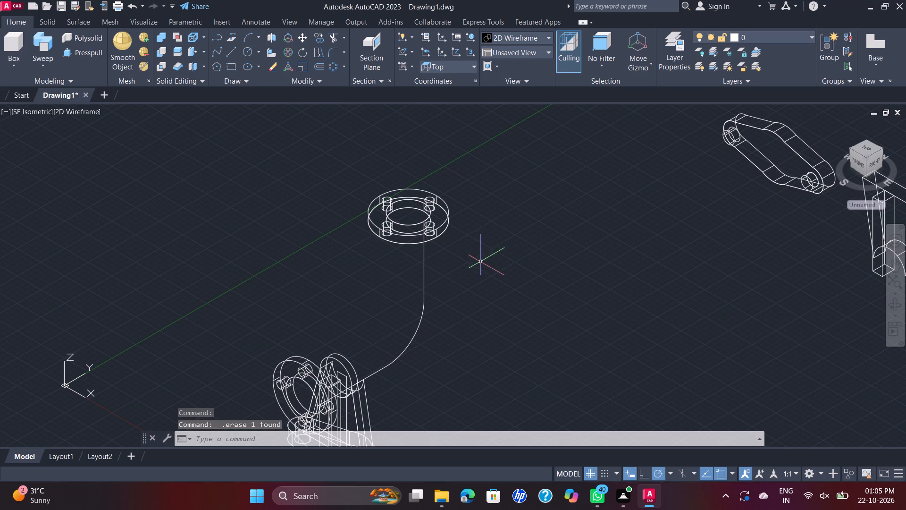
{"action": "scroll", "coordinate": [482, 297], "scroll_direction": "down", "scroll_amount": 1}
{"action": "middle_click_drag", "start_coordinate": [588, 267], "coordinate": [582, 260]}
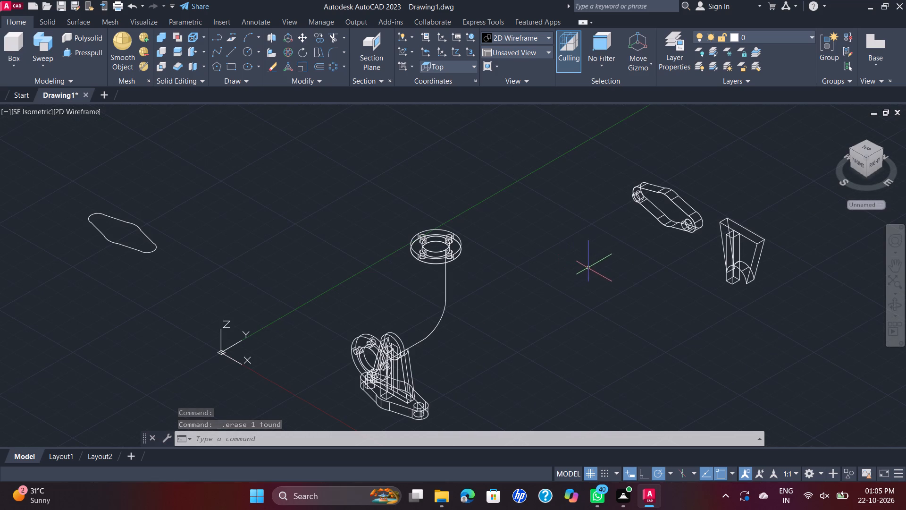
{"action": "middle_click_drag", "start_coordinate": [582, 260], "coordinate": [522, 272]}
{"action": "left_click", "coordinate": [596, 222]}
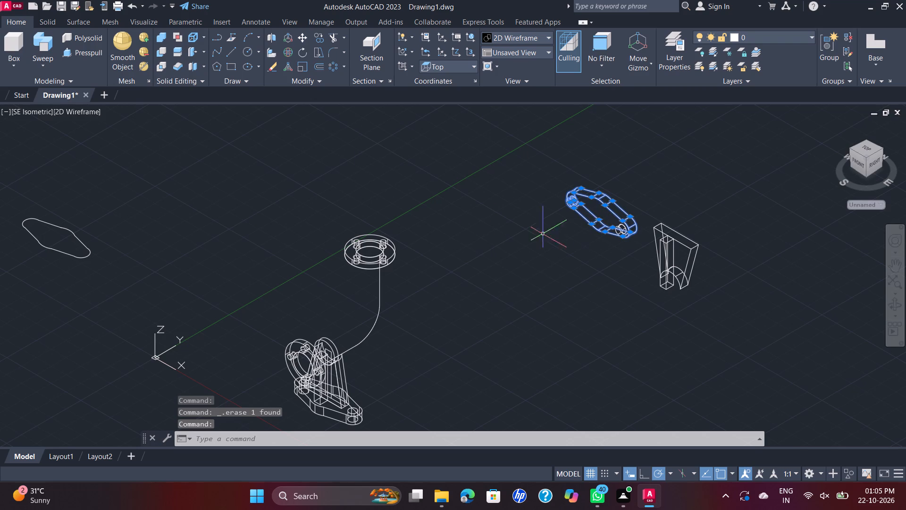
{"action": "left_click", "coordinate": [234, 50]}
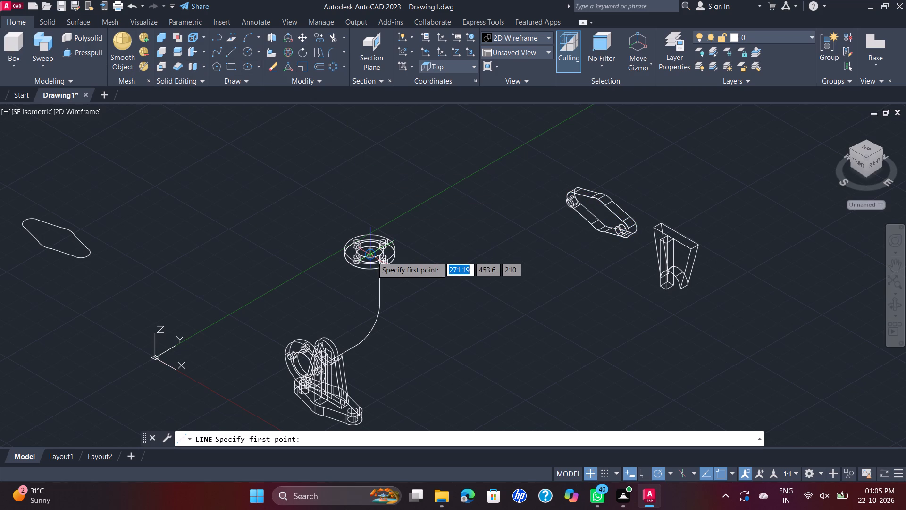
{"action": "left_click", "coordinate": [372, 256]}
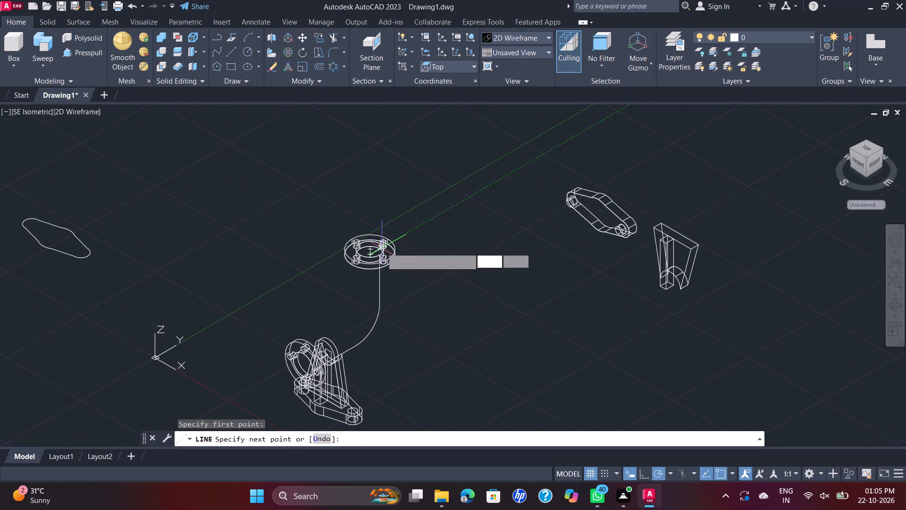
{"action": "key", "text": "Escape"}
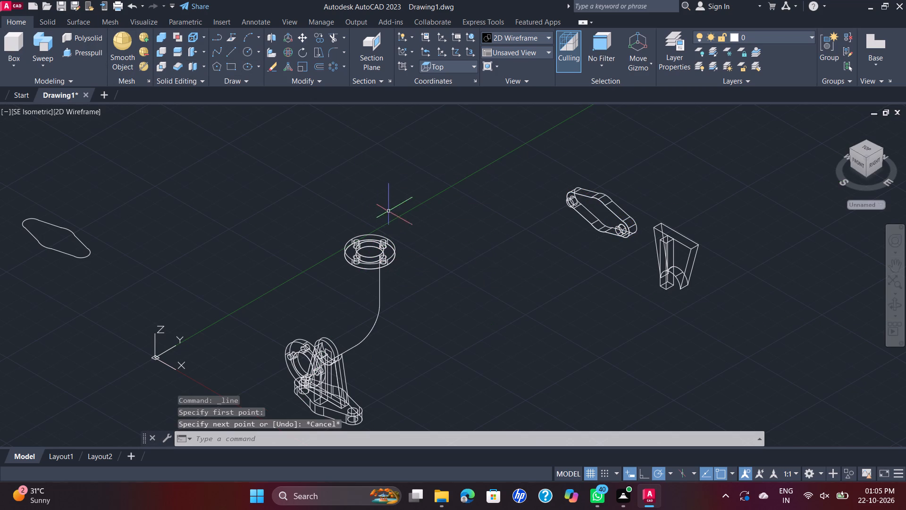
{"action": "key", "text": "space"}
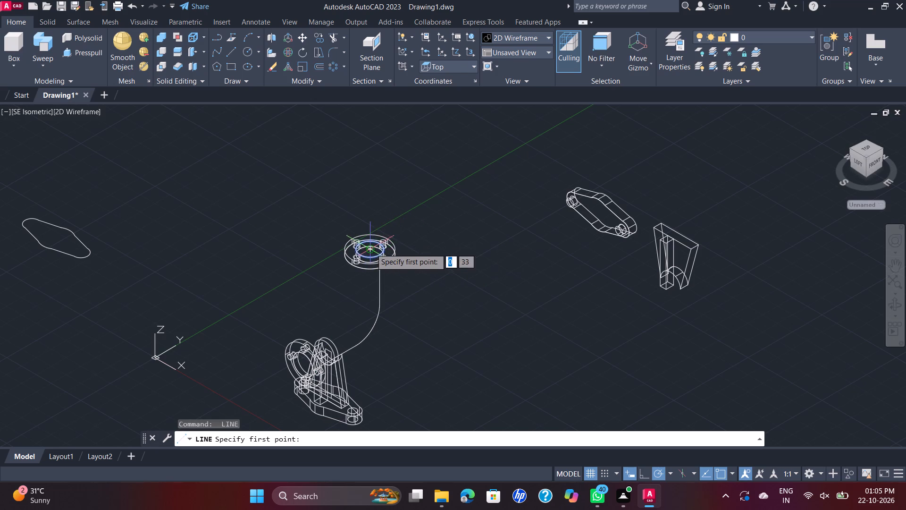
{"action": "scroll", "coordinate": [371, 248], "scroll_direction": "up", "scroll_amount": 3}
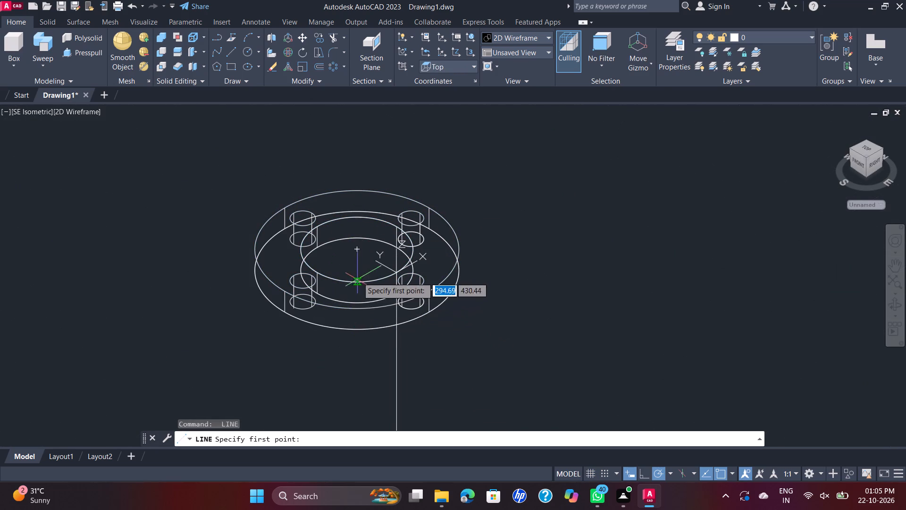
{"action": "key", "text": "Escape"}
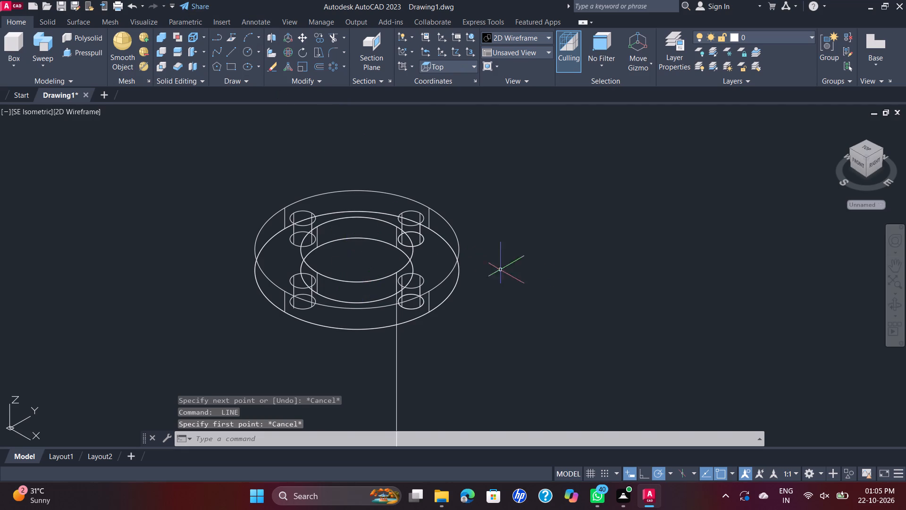
Draw a separate 135-unit line parallel to the Y axis in the empty space beside the upper flange.
{"action": "scroll", "coordinate": [525, 269], "scroll_direction": "down", "scroll_amount": 1}
{"action": "left_click", "coordinate": [233, 49]}
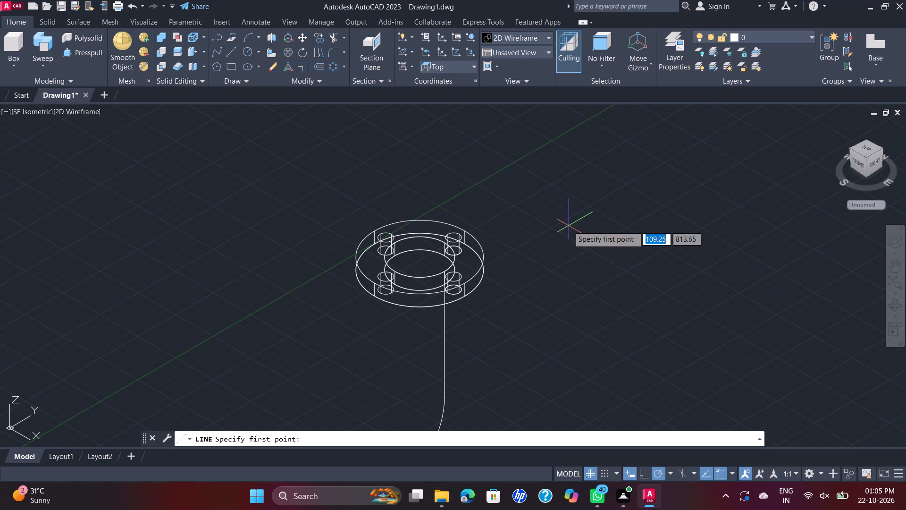
{"action": "left_click", "coordinate": [550, 229]}
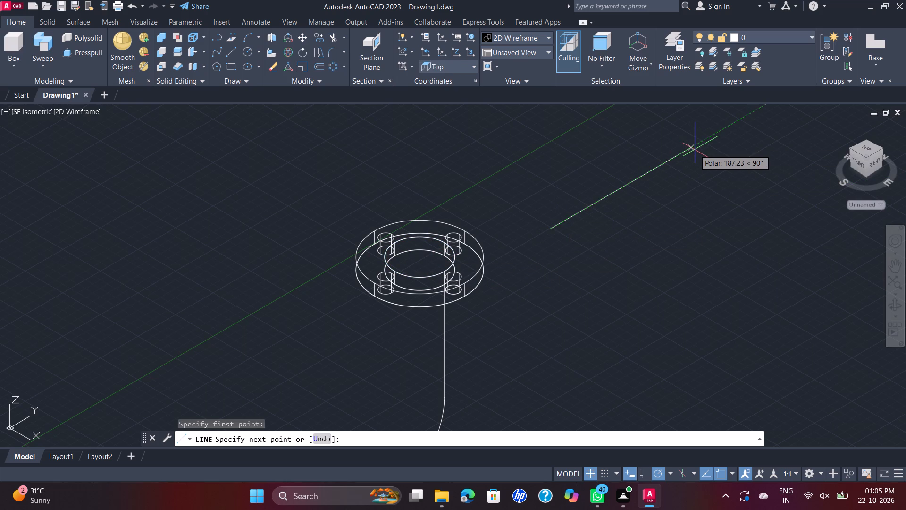
{"action": "type", "text": "135"}
{"action": "key", "text": "Return"}
{"action": "key", "text": "Escape"}
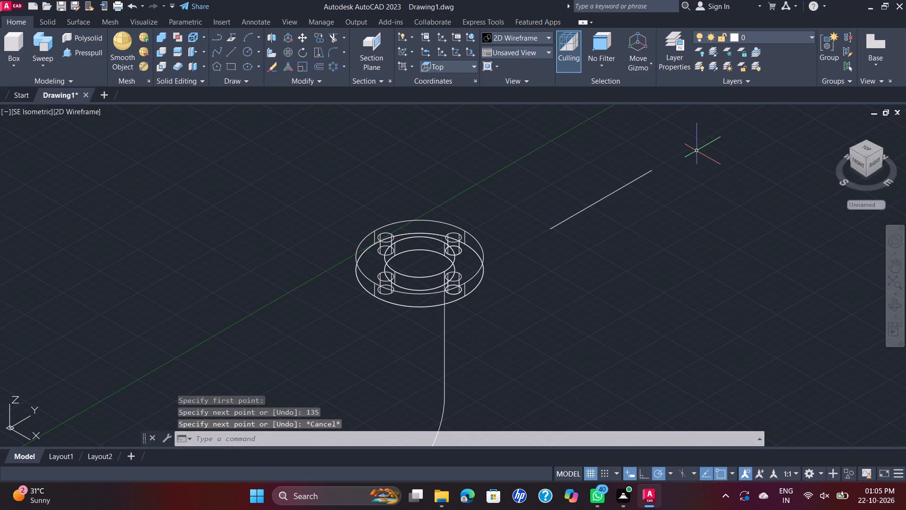
Move the 135-unit line by its near endpoint onto the centre of the upper flange's top face.
{"action": "left_click", "coordinate": [600, 200]}
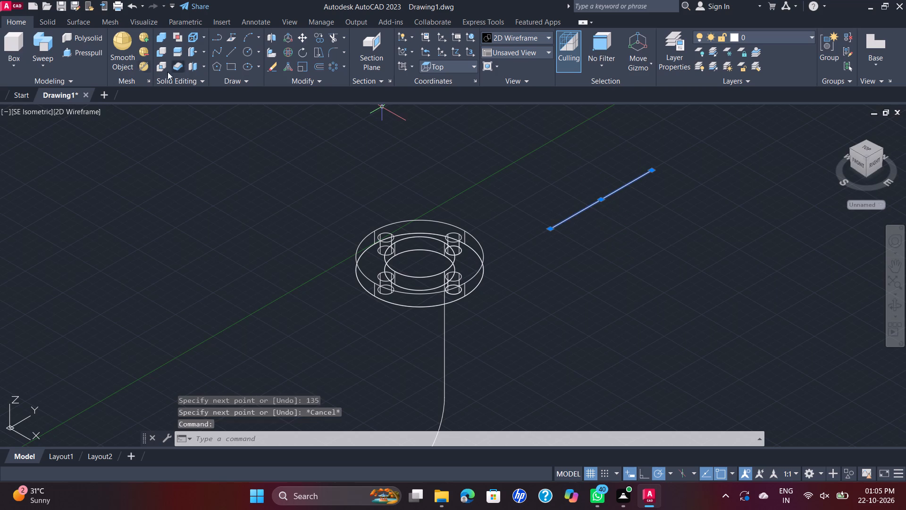
{"action": "left_click", "coordinate": [306, 37]}
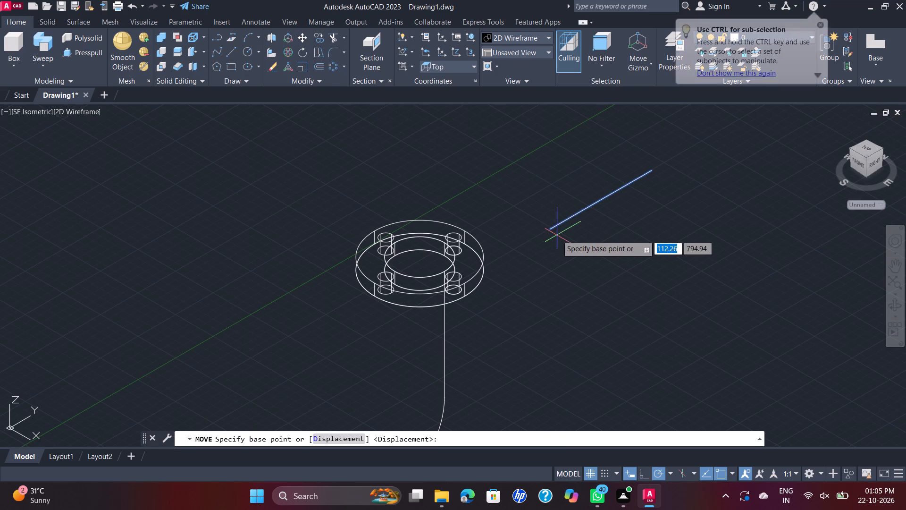
{"action": "left_click", "coordinate": [548, 231]}
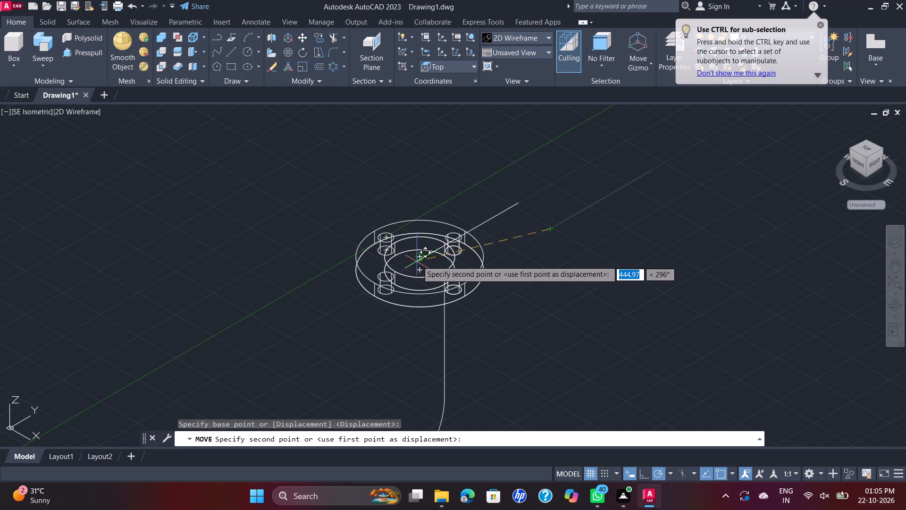
{"action": "left_click", "coordinate": [418, 256]}
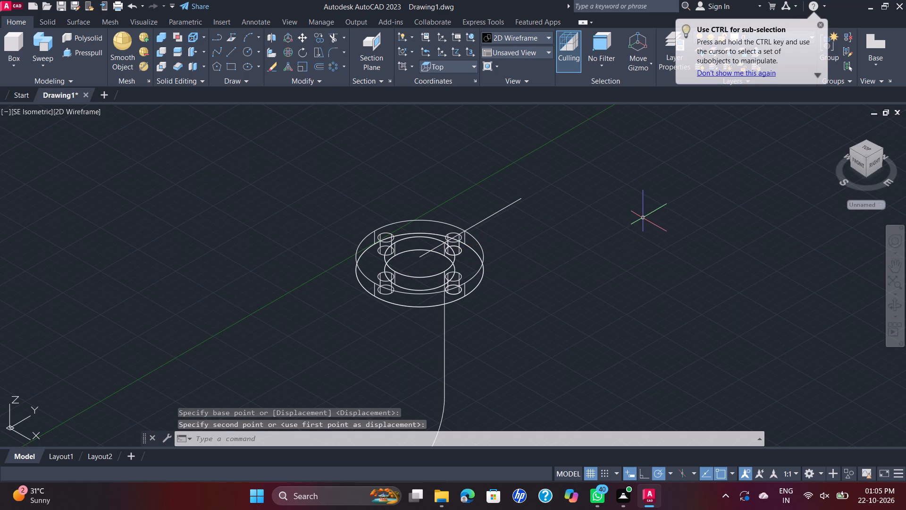
{"action": "key", "text": "Escape"}
{"action": "scroll", "coordinate": [638, 218], "scroll_direction": "down", "scroll_amount": 1}
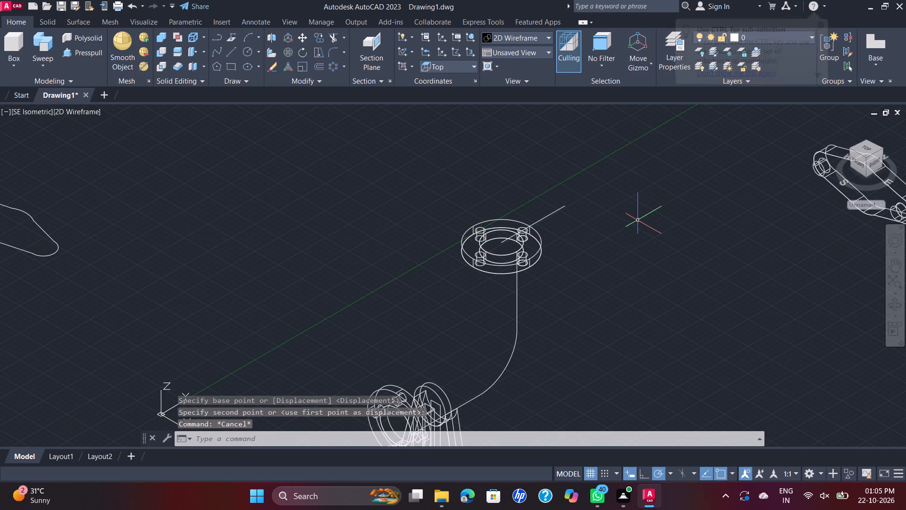
{"action": "middle_click_drag", "start_coordinate": [616, 247], "coordinate": [552, 269]}
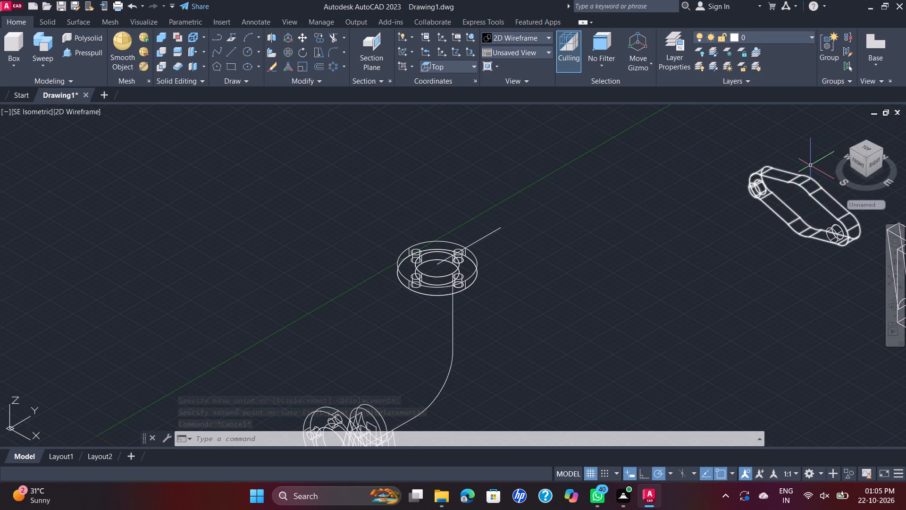
Move the oval two-hole flange plate by its far face's centre onto the free endpoint of the 135-unit line.
{"action": "middle_click_drag", "start_coordinate": [797, 179], "coordinate": [743, 192]}
{"action": "left_click_drag", "start_coordinate": [797, 186], "coordinate": [780, 215]}
{"action": "left_click", "coordinate": [703, 255]}
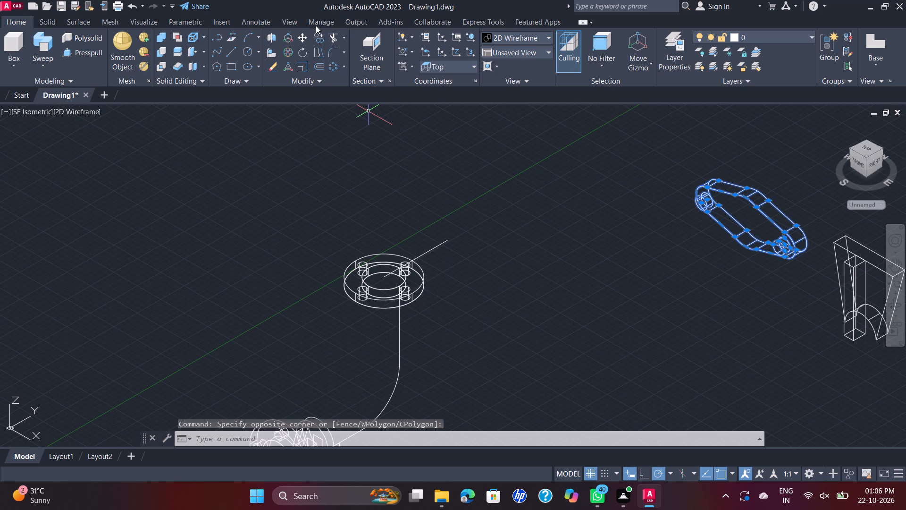
{"action": "left_click", "coordinate": [301, 39]}
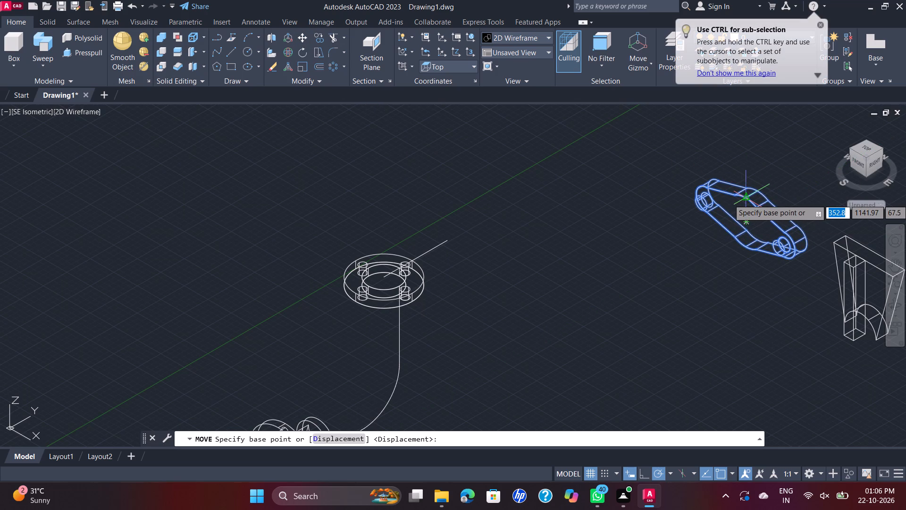
{"action": "scroll", "coordinate": [744, 199], "scroll_direction": "up", "scroll_amount": 2}
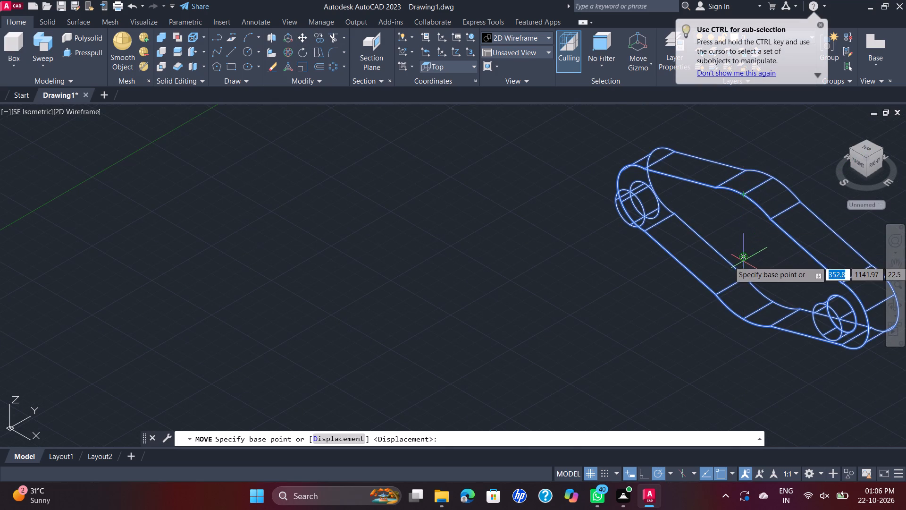
{"action": "left_click", "coordinate": [743, 259]}
{"action": "scroll", "coordinate": [725, 251], "scroll_direction": "down", "scroll_amount": 2}
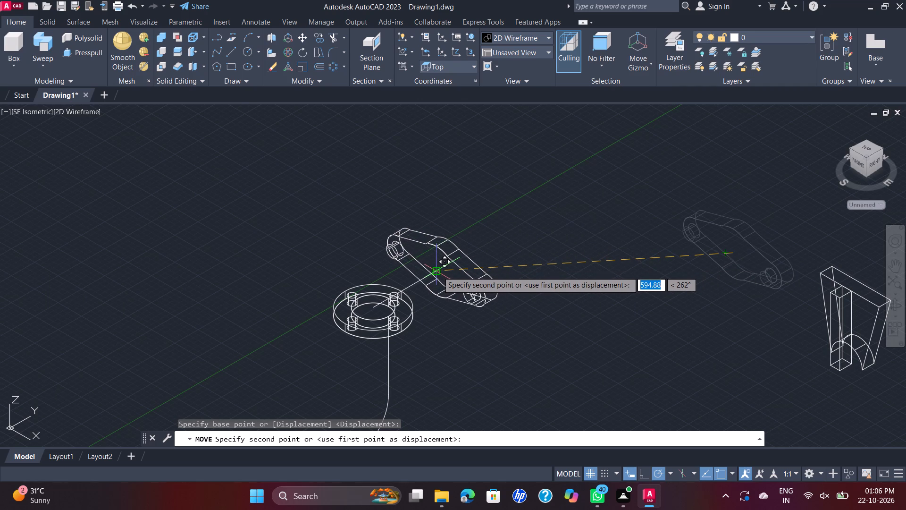
{"action": "scroll", "coordinate": [437, 272], "scroll_direction": "up", "scroll_amount": 3}
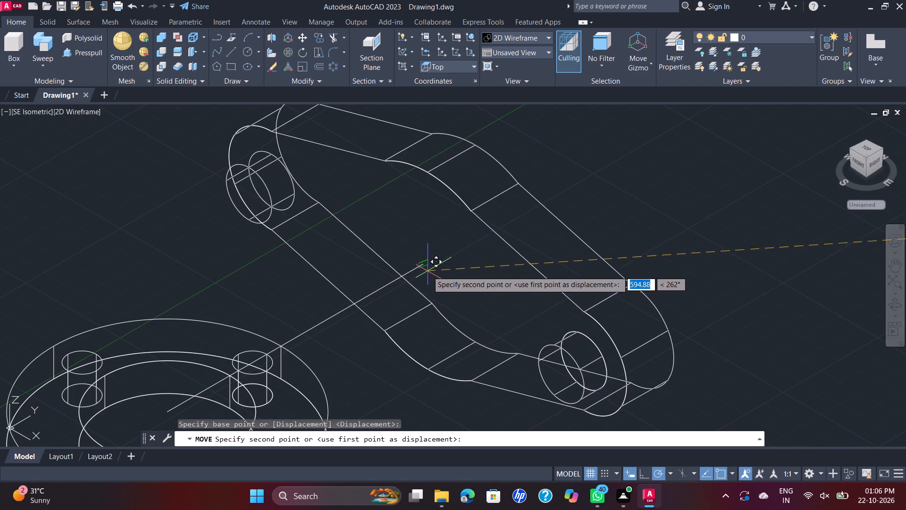
{"action": "left_click", "coordinate": [423, 264]}
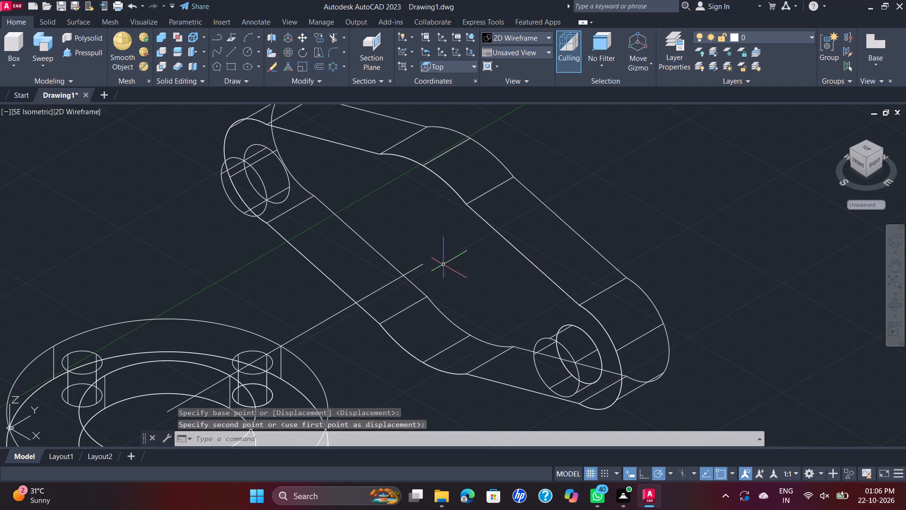
Move the oval flange plate, its two hole cylinders and the 135-unit line together 85 units straight down along Z.
{"action": "scroll", "coordinate": [497, 247], "scroll_direction": "down", "scroll_amount": 2}
{"action": "left_click", "coordinate": [622, 221]}
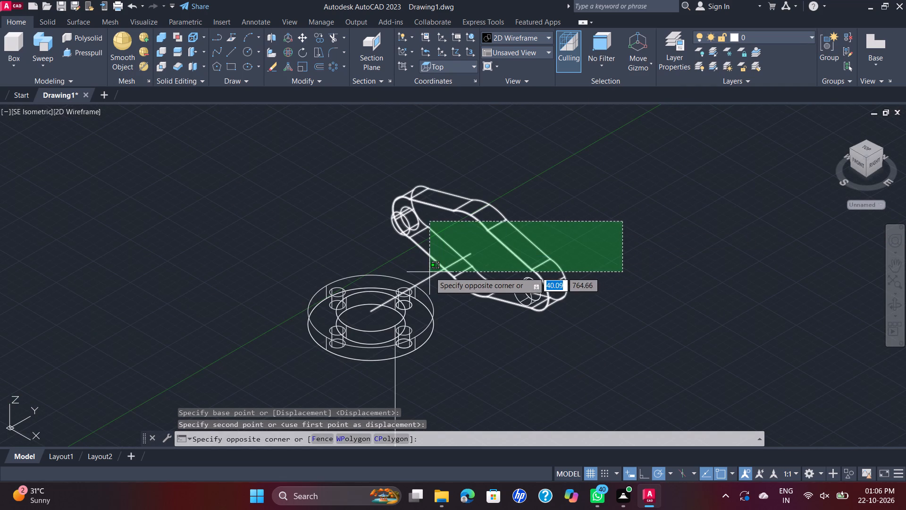
{"action": "left_click", "coordinate": [434, 274]}
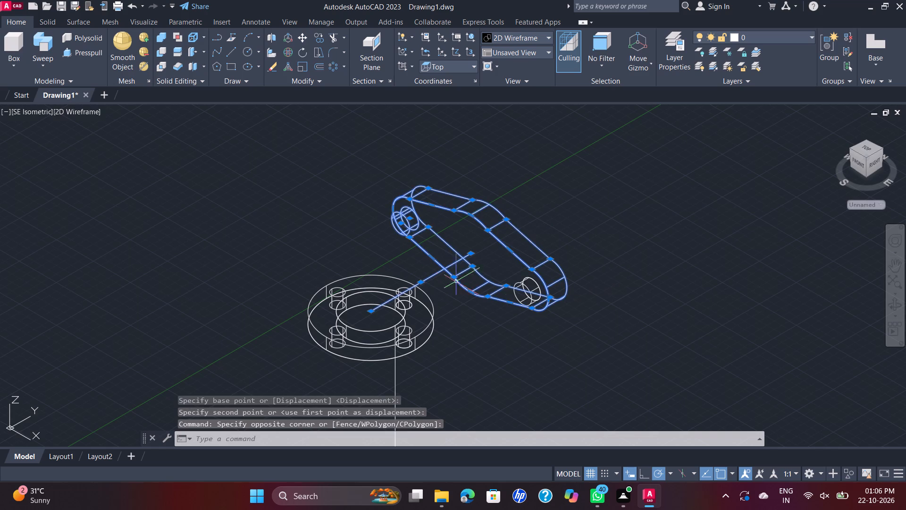
{"action": "left_click_drag", "start_coordinate": [612, 310], "coordinate": [604, 308]}
{"action": "left_click", "coordinate": [517, 297]}
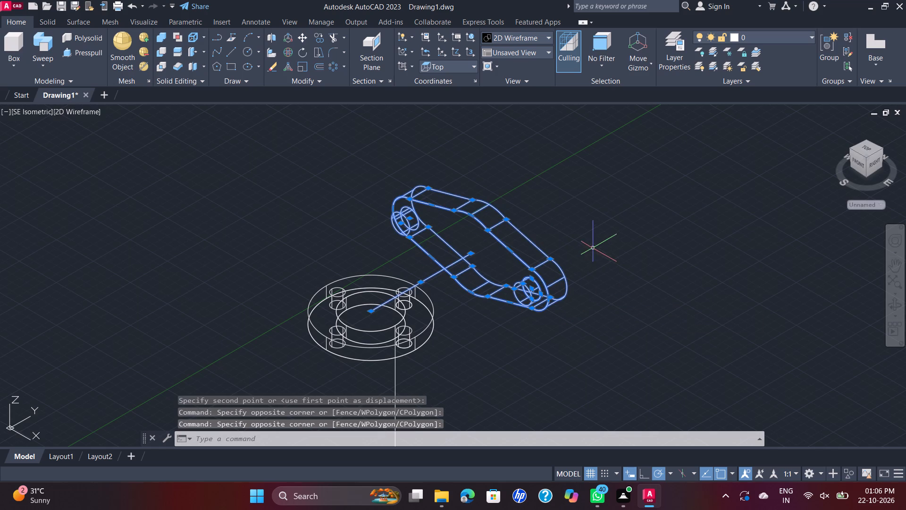
{"action": "scroll", "coordinate": [528, 246], "scroll_direction": "down", "scroll_amount": 1}
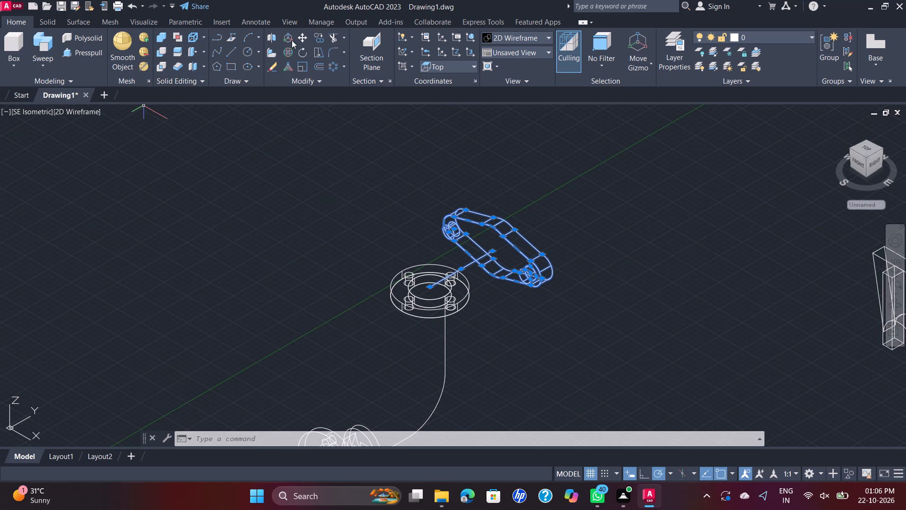
{"action": "left_click", "coordinate": [304, 36]}
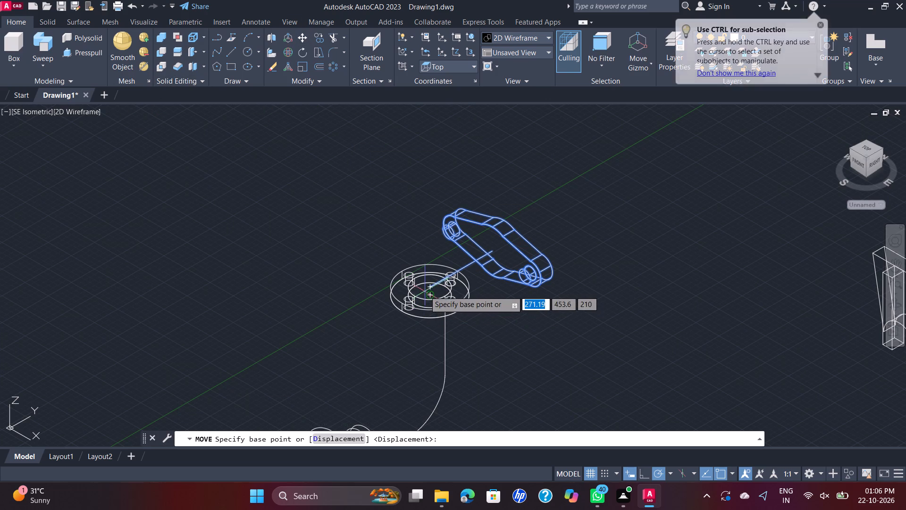
{"action": "left_click", "coordinate": [427, 287]}
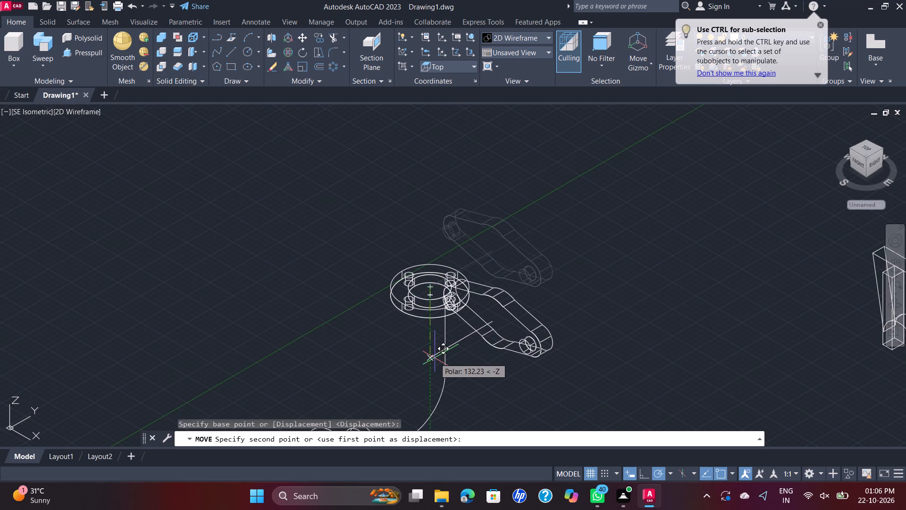
{"action": "type", "text": "85"}
{"action": "key", "text": "Return"}
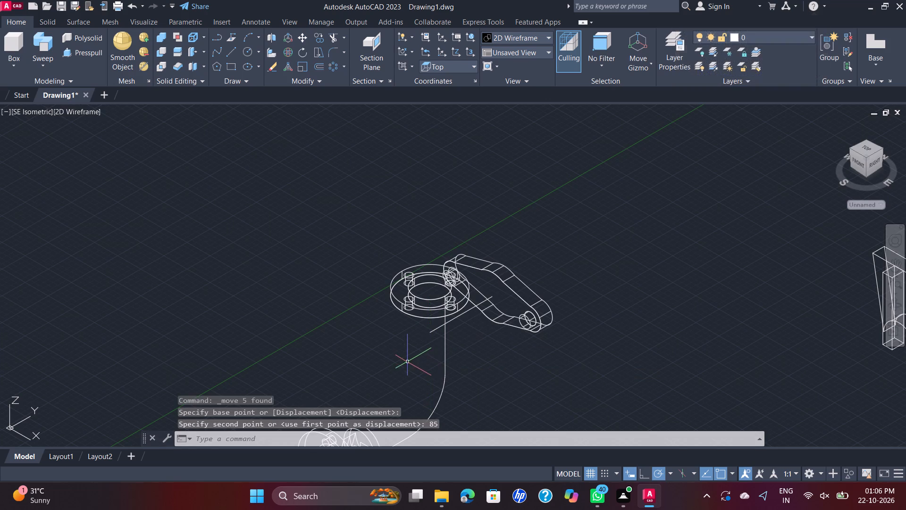
{"action": "key", "text": "Escape"}
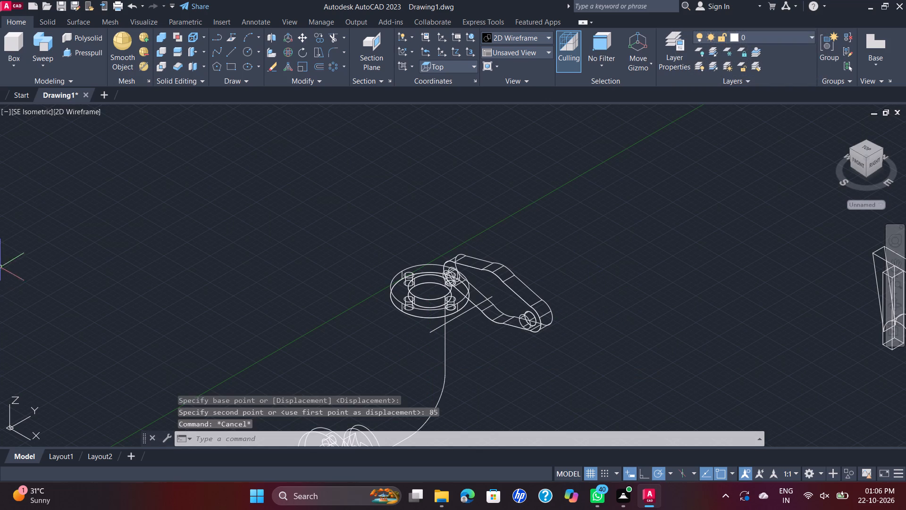
Set the viewport's visual style to Shades of Gray.
{"action": "left_click", "coordinate": [75, 114]}
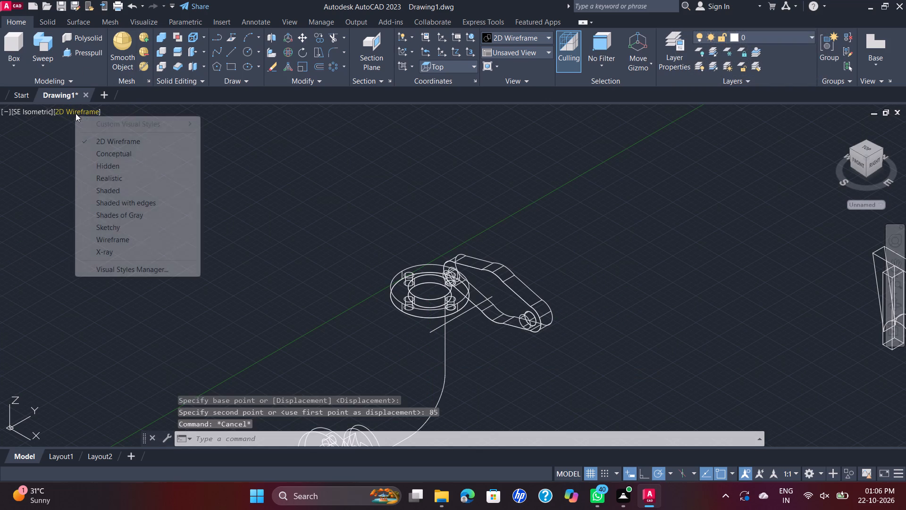
{"action": "left_click", "coordinate": [137, 215]}
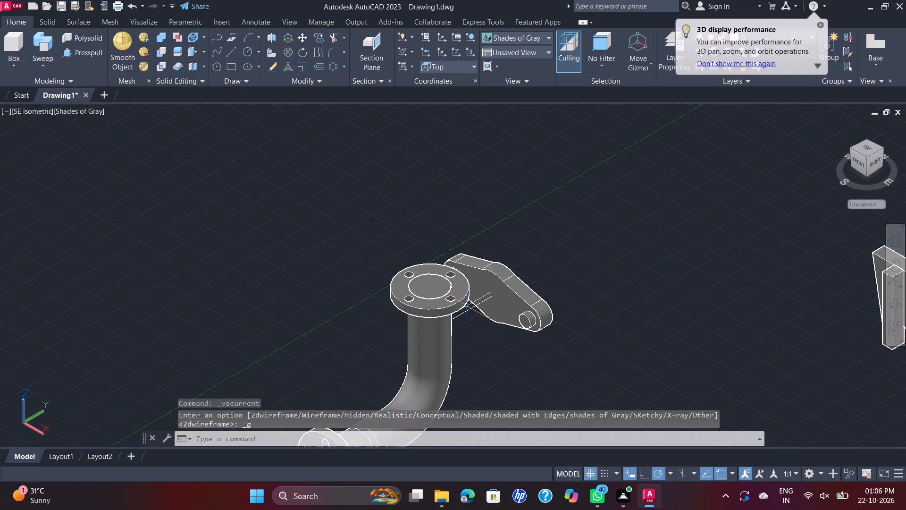
Examine the oval flange plate's position beside the pipe bend and the spare support pieces in the shaded model.
{"action": "middle_click_drag", "start_coordinate": [467, 306], "coordinate": [462, 240]}
{"action": "scroll", "coordinate": [457, 263], "scroll_direction": "up", "scroll_amount": 1}
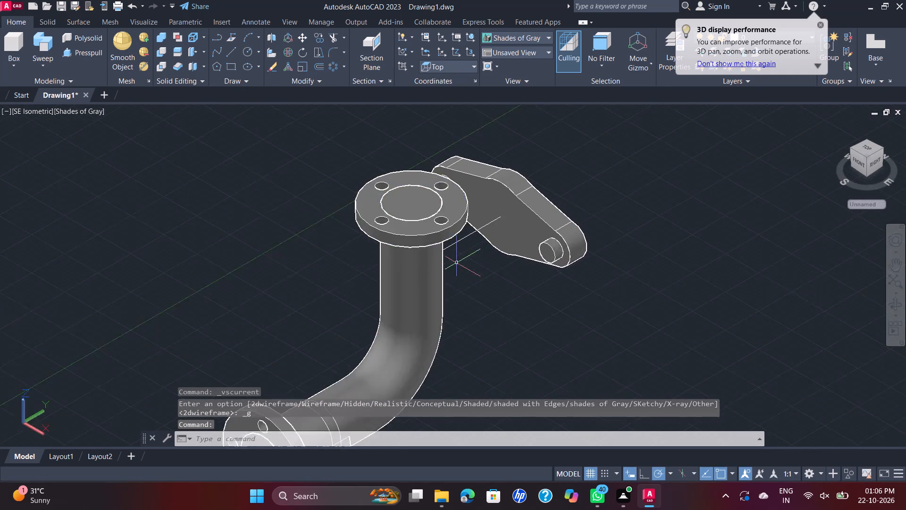
{"action": "scroll", "coordinate": [457, 263], "scroll_direction": "up", "scroll_amount": 1}
{"action": "scroll", "coordinate": [479, 218], "scroll_direction": "down", "scroll_amount": 1}
{"action": "scroll", "coordinate": [521, 235], "scroll_direction": "up", "scroll_amount": 1}
{"action": "scroll", "coordinate": [521, 240], "scroll_direction": "down", "scroll_amount": 2}
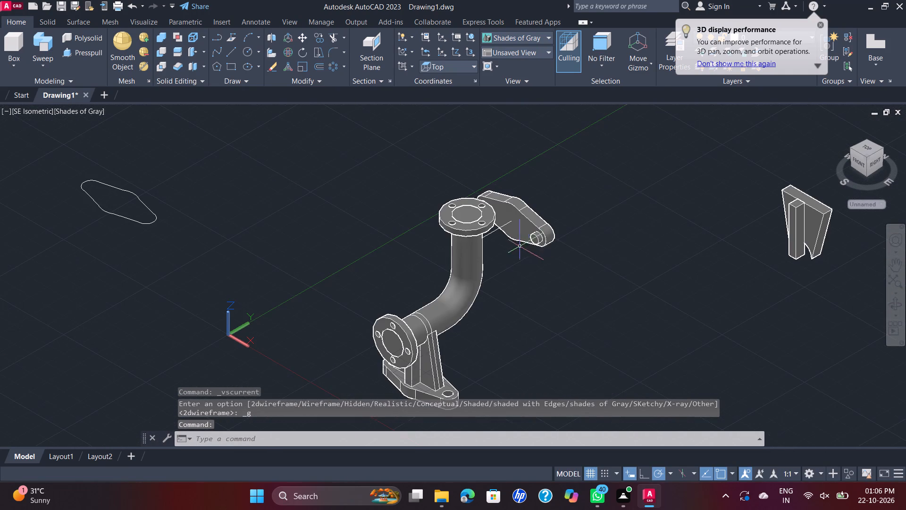
{"action": "middle_click_drag", "start_coordinate": [691, 255], "coordinate": [593, 240]}
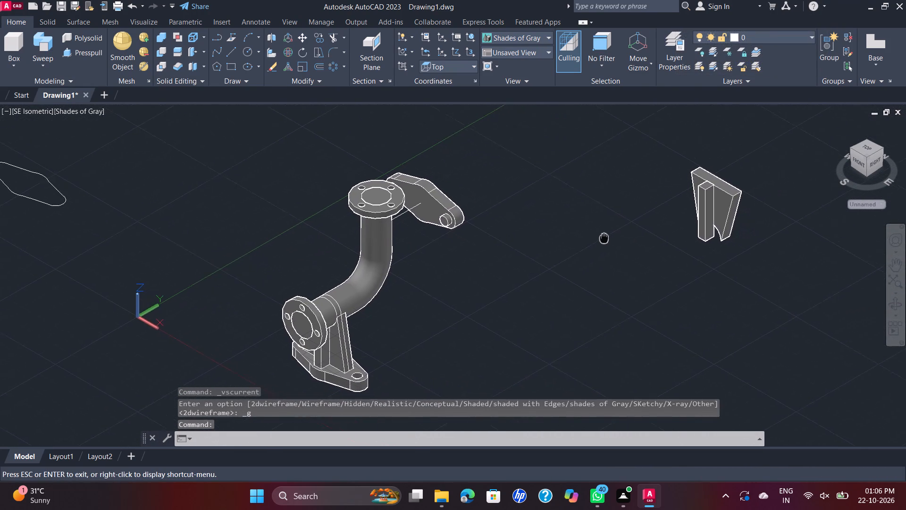
{"action": "middle_click_drag", "start_coordinate": [593, 240], "coordinate": [536, 249]}
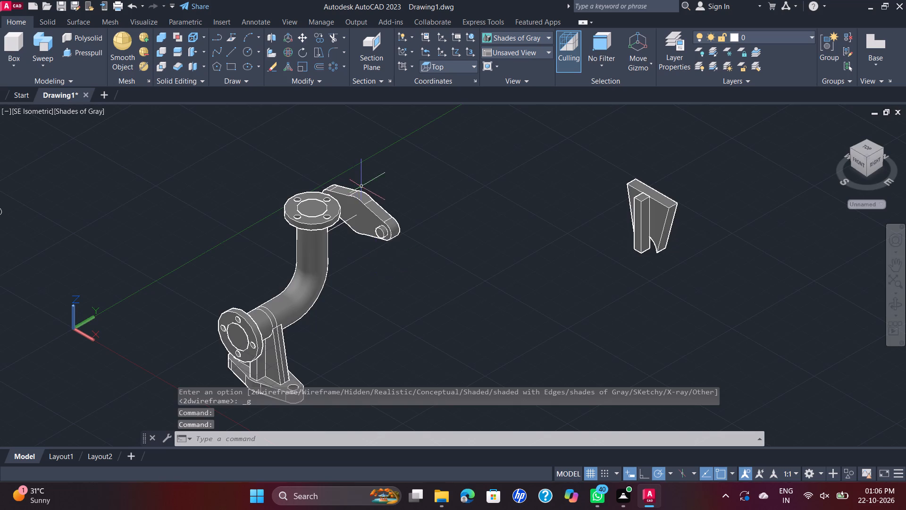
{"action": "scroll", "coordinate": [358, 181], "scroll_direction": "up", "scroll_amount": 2}
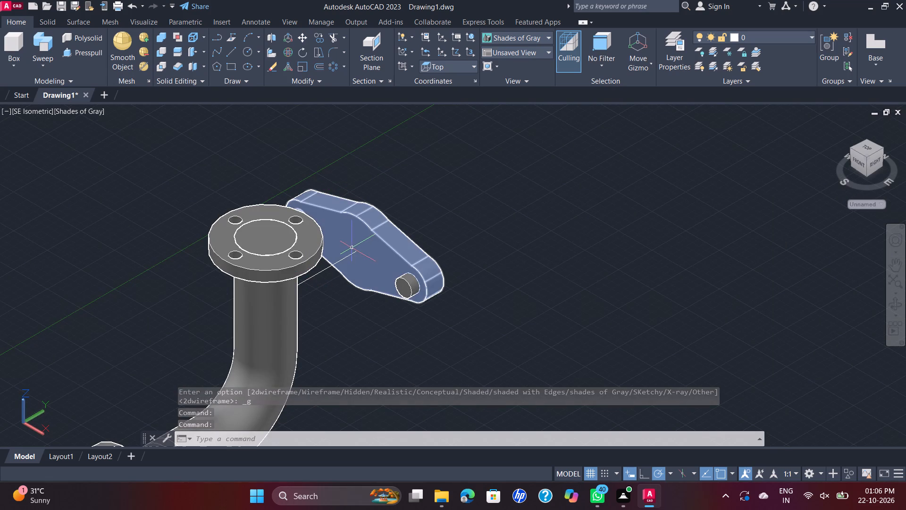
{"action": "scroll", "coordinate": [362, 241], "scroll_direction": "up", "scroll_amount": 1}
{"action": "scroll", "coordinate": [365, 239], "scroll_direction": "down", "scroll_amount": 2}
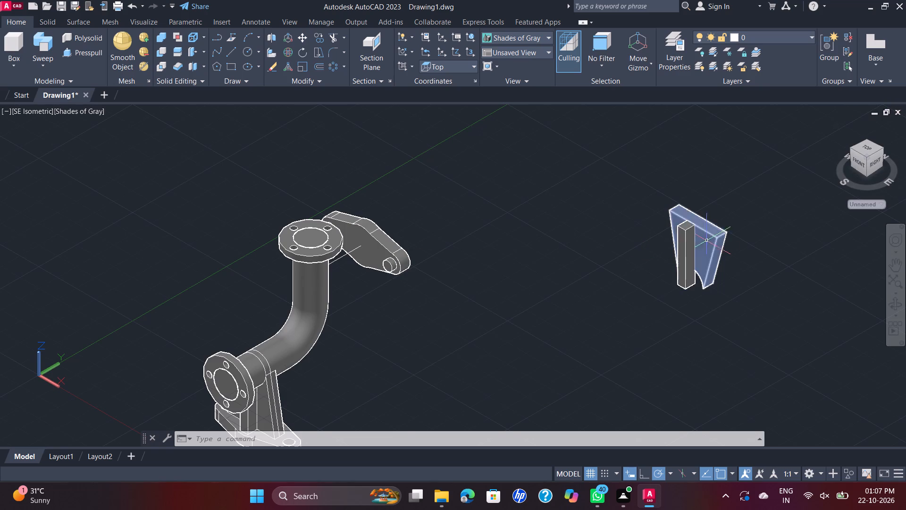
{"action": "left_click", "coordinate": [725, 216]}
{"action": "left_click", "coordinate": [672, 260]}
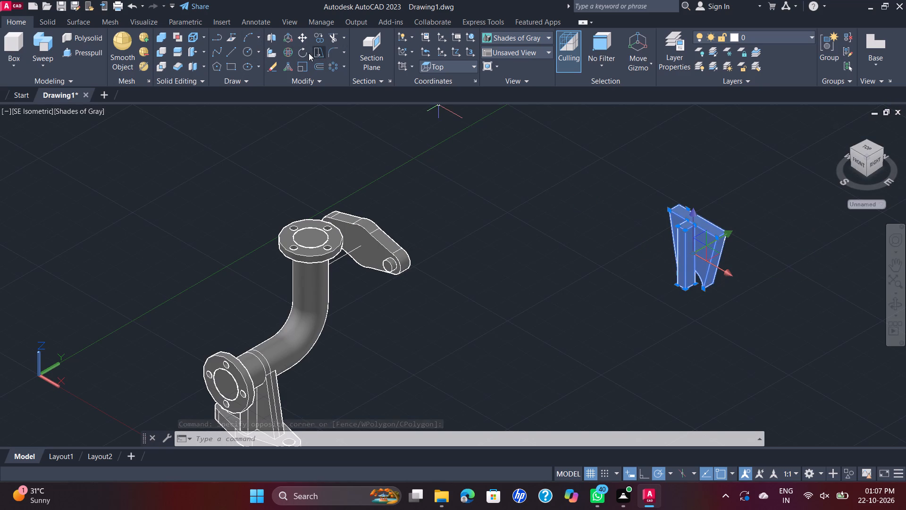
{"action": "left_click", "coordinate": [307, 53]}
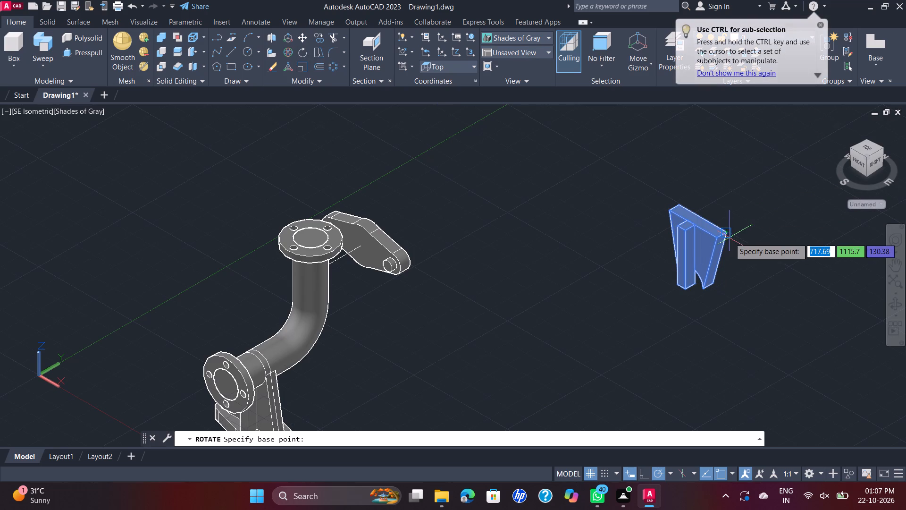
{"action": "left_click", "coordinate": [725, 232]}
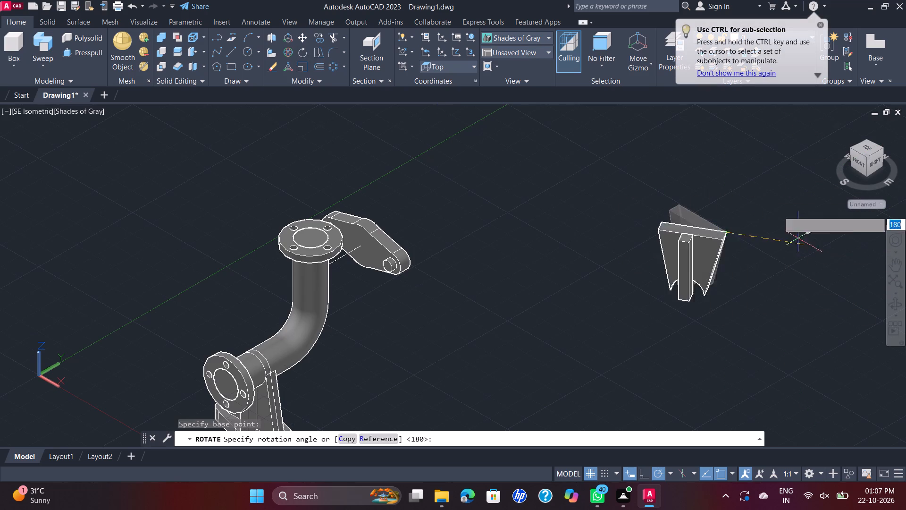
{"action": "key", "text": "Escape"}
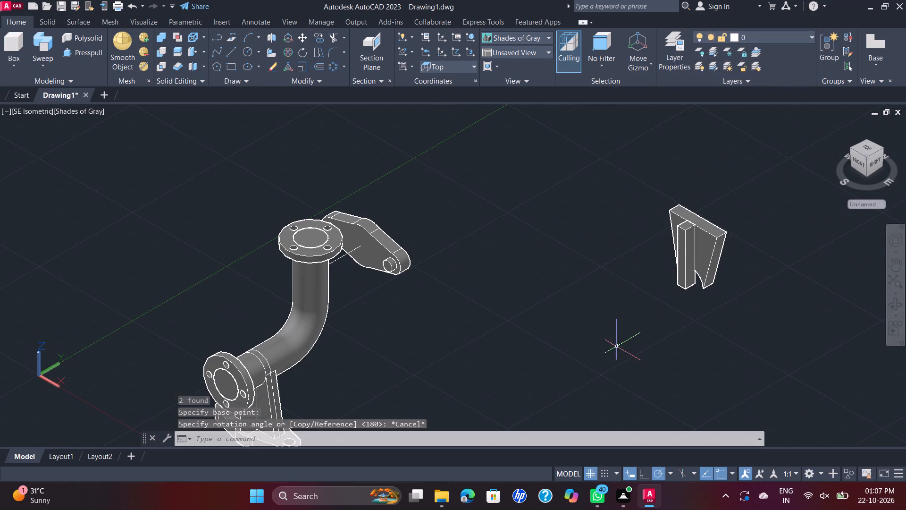
Draw a circle with a diameter of 66 in the empty space between the oval flange plate and the spare support.
{"action": "scroll", "coordinate": [315, 284], "scroll_direction": "up", "scroll_amount": 1}
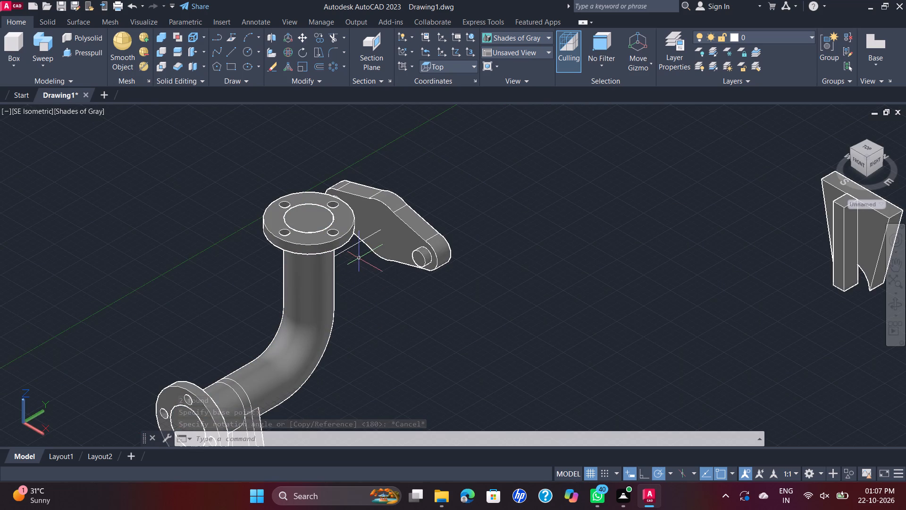
{"action": "scroll", "coordinate": [352, 256], "scroll_direction": "up", "scroll_amount": 1}
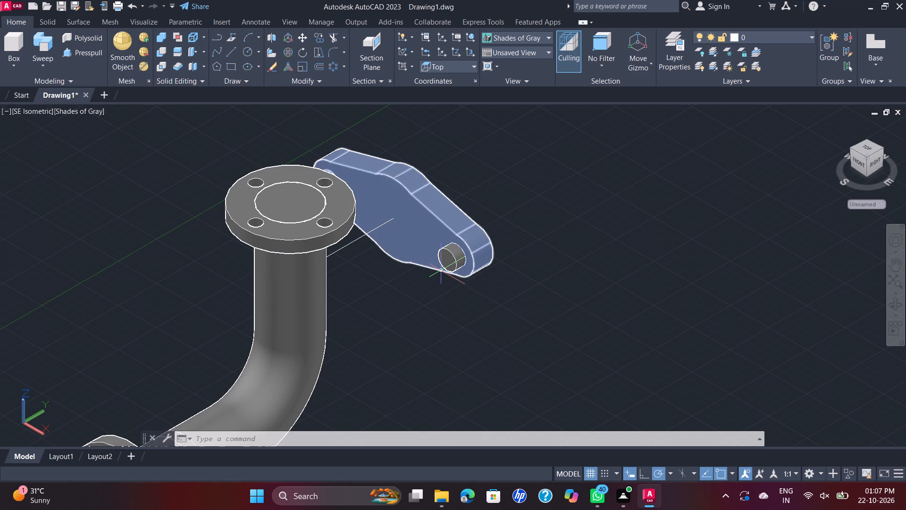
{"action": "scroll", "coordinate": [470, 282], "scroll_direction": "down", "scroll_amount": 1}
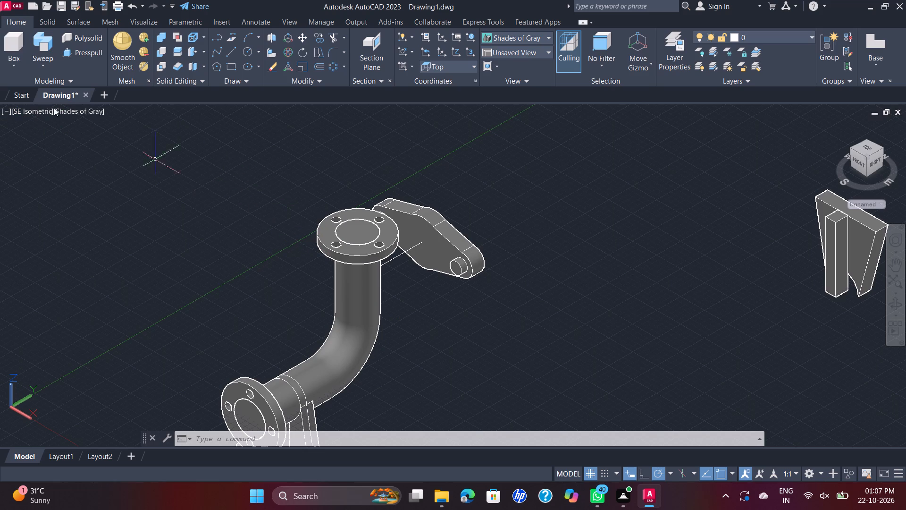
{"action": "left_click", "coordinate": [248, 51]}
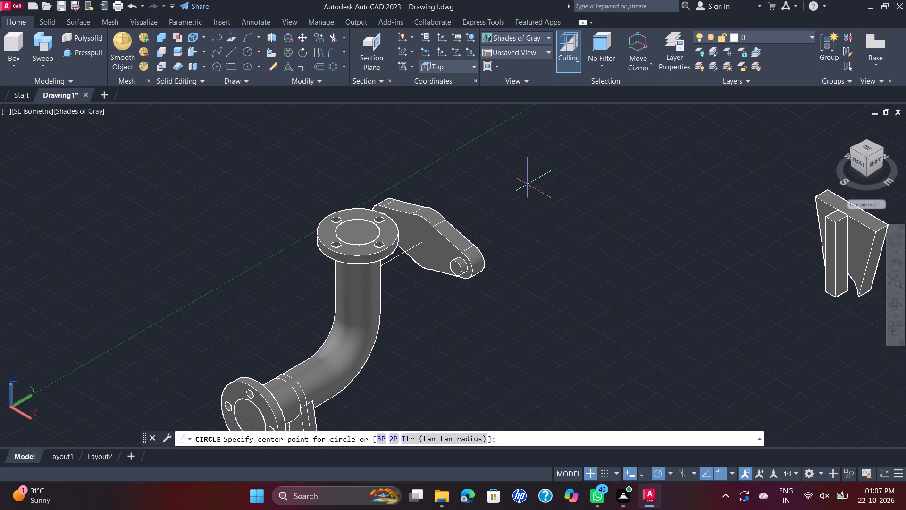
{"action": "left_click", "coordinate": [562, 221]}
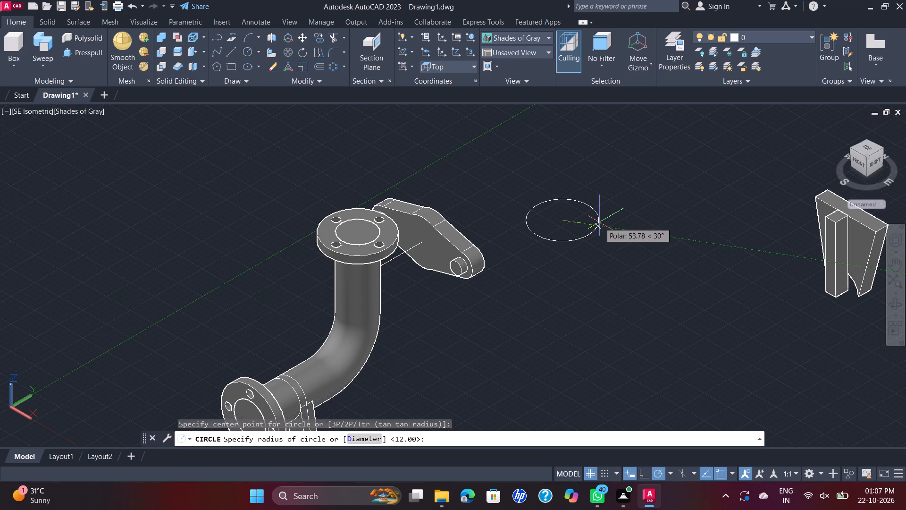
{"action": "key", "text": "d"}
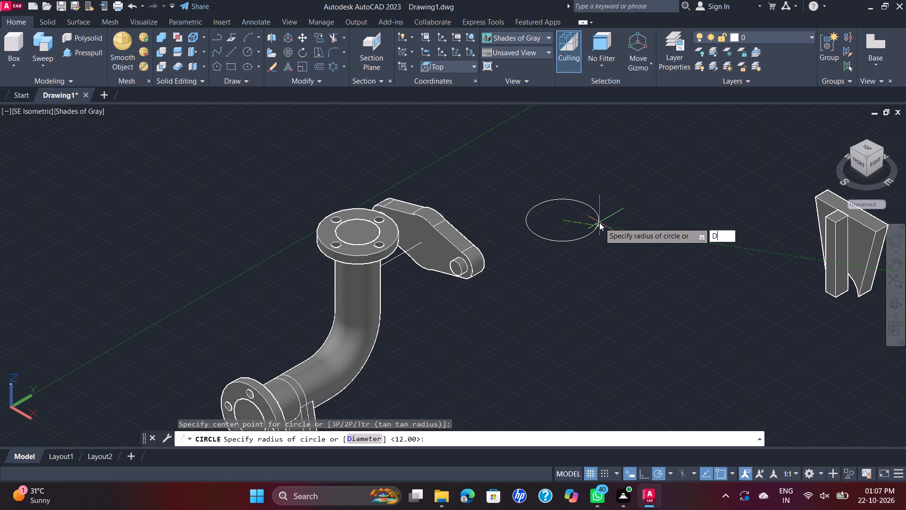
{"action": "key", "text": "Return"}
{"action": "type", "text": "66"}
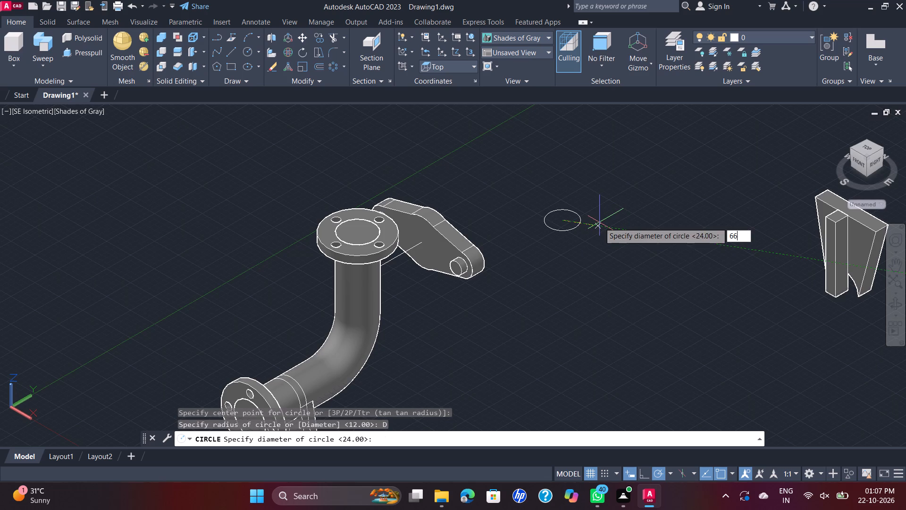
{"action": "key", "text": "Return"}
{"action": "scroll", "coordinate": [595, 217], "scroll_direction": "up", "scroll_amount": 1}
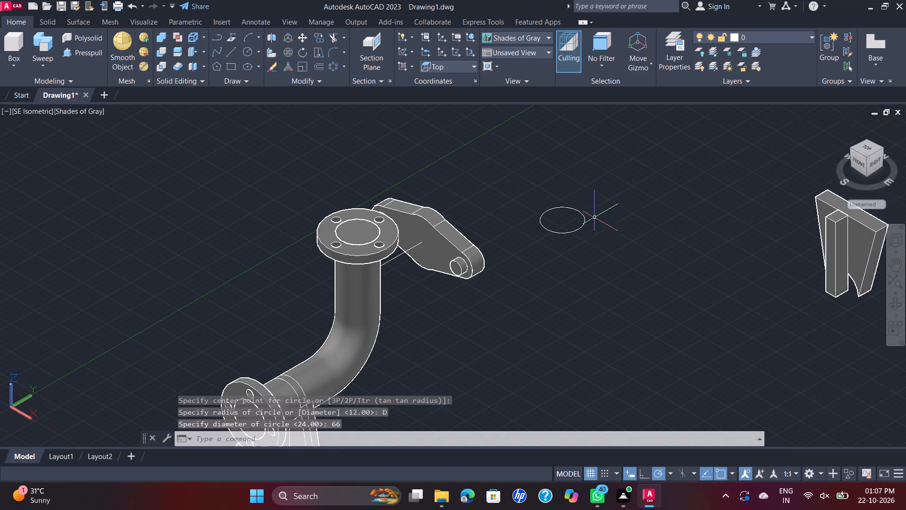
{"action": "scroll", "coordinate": [600, 204], "scroll_direction": "up", "scroll_amount": 1}
{"action": "scroll", "coordinate": [601, 204], "scroll_direction": "down", "scroll_amount": 1}
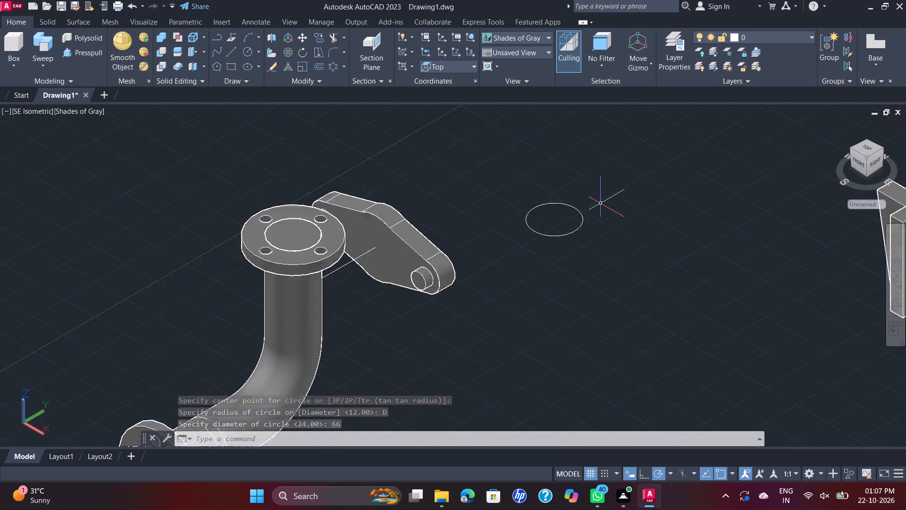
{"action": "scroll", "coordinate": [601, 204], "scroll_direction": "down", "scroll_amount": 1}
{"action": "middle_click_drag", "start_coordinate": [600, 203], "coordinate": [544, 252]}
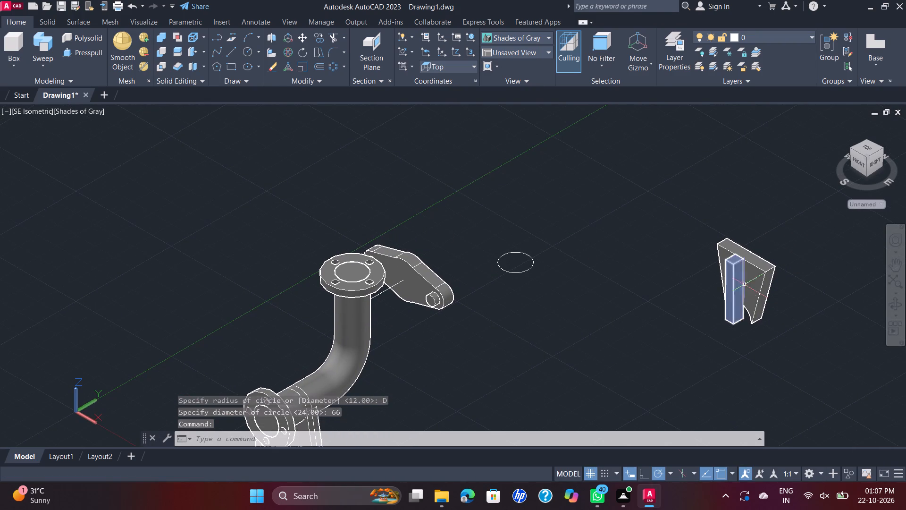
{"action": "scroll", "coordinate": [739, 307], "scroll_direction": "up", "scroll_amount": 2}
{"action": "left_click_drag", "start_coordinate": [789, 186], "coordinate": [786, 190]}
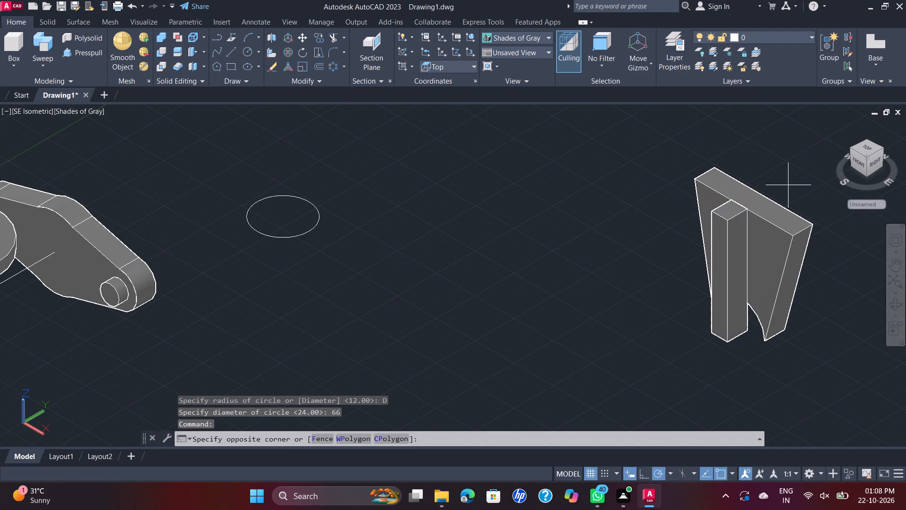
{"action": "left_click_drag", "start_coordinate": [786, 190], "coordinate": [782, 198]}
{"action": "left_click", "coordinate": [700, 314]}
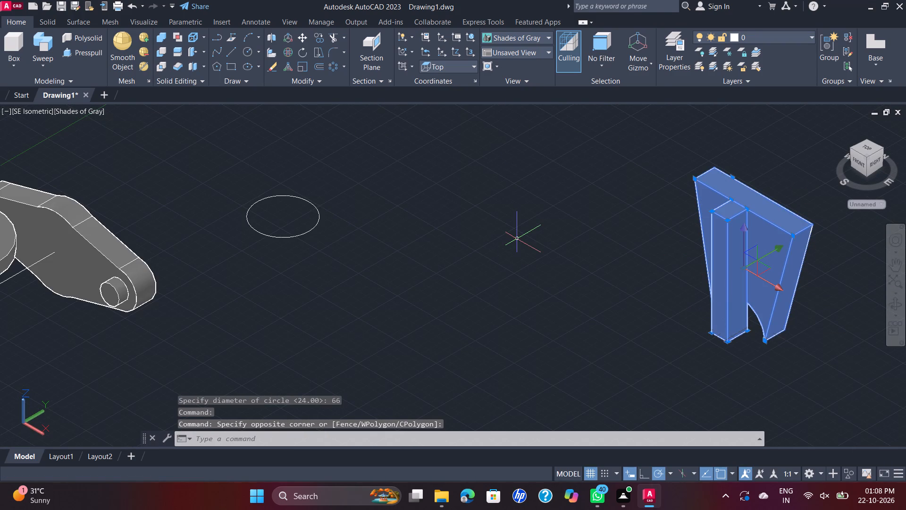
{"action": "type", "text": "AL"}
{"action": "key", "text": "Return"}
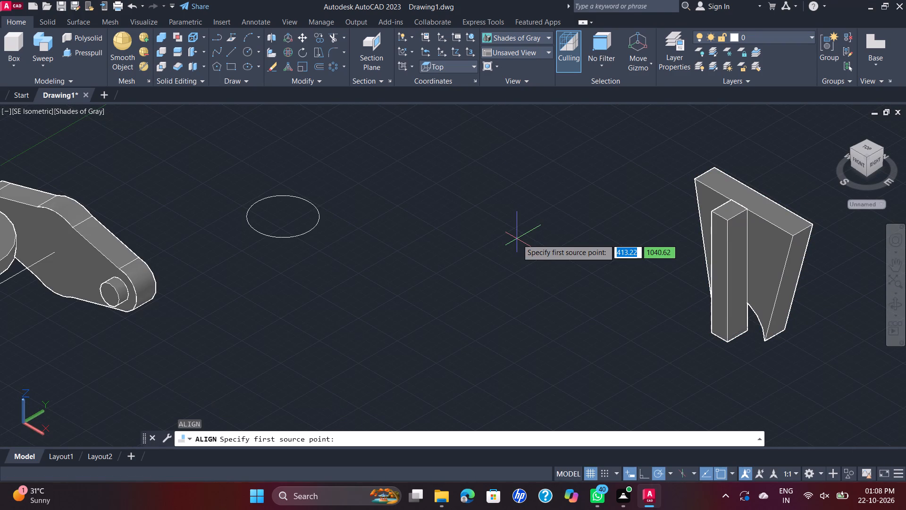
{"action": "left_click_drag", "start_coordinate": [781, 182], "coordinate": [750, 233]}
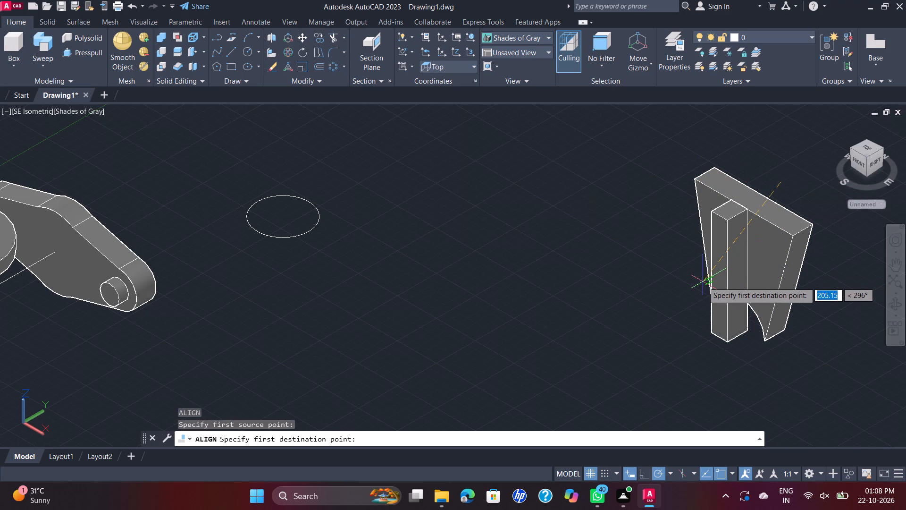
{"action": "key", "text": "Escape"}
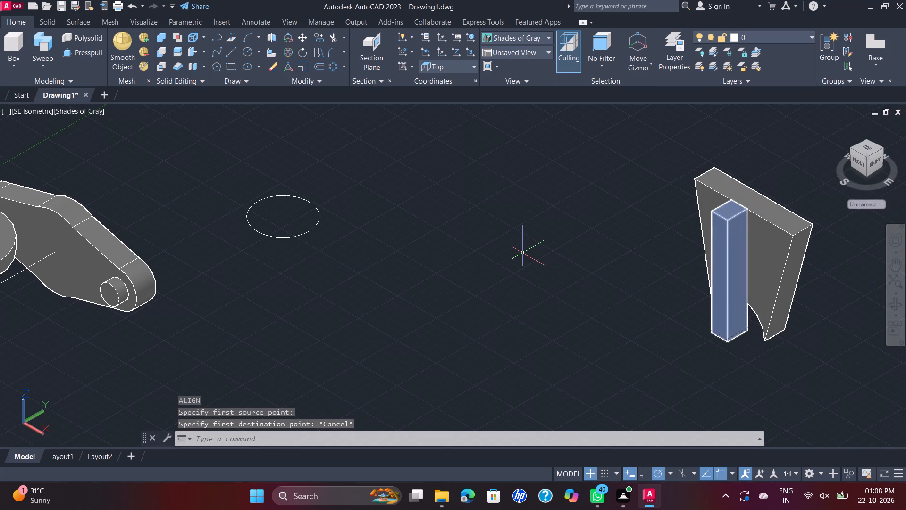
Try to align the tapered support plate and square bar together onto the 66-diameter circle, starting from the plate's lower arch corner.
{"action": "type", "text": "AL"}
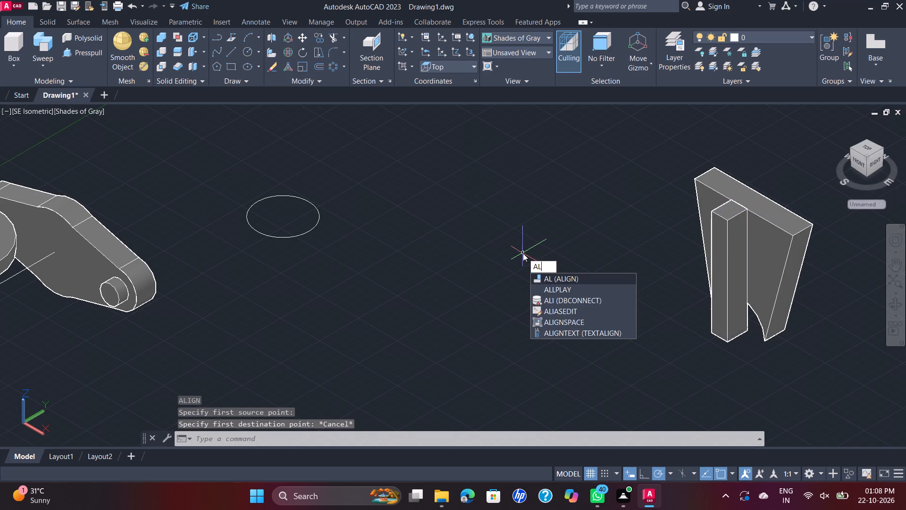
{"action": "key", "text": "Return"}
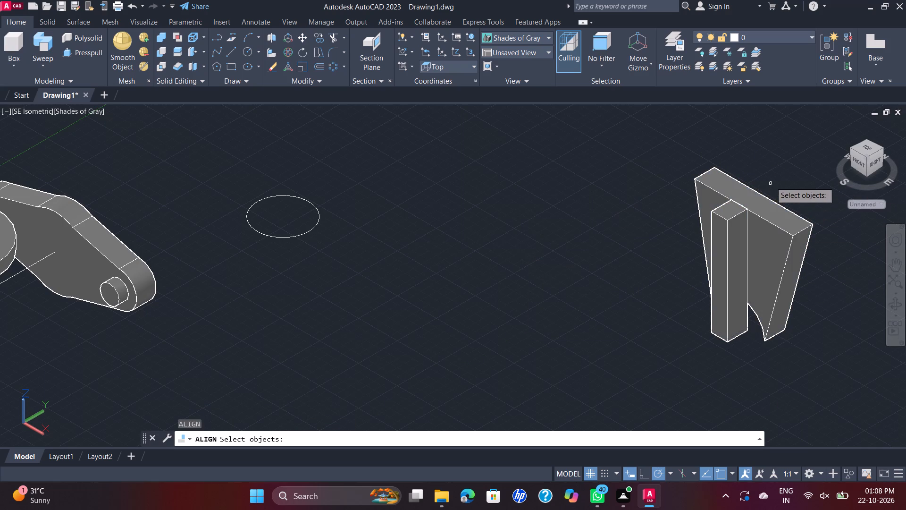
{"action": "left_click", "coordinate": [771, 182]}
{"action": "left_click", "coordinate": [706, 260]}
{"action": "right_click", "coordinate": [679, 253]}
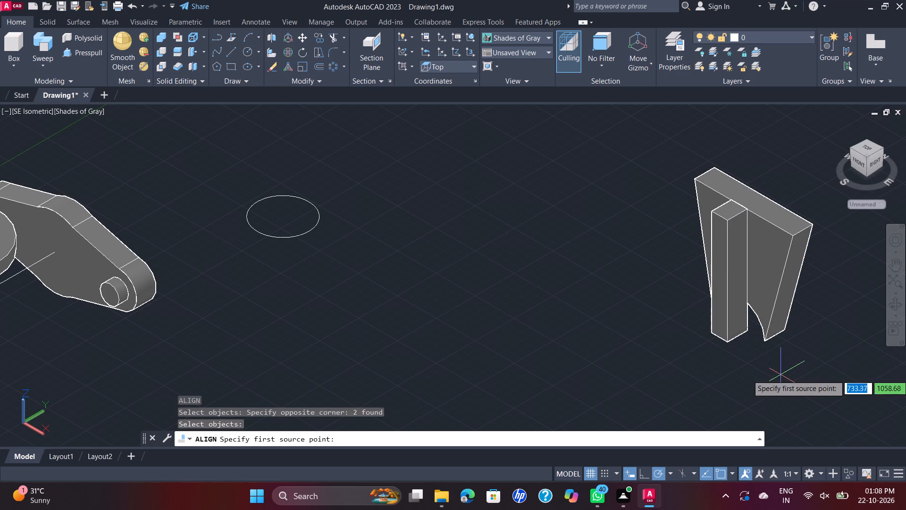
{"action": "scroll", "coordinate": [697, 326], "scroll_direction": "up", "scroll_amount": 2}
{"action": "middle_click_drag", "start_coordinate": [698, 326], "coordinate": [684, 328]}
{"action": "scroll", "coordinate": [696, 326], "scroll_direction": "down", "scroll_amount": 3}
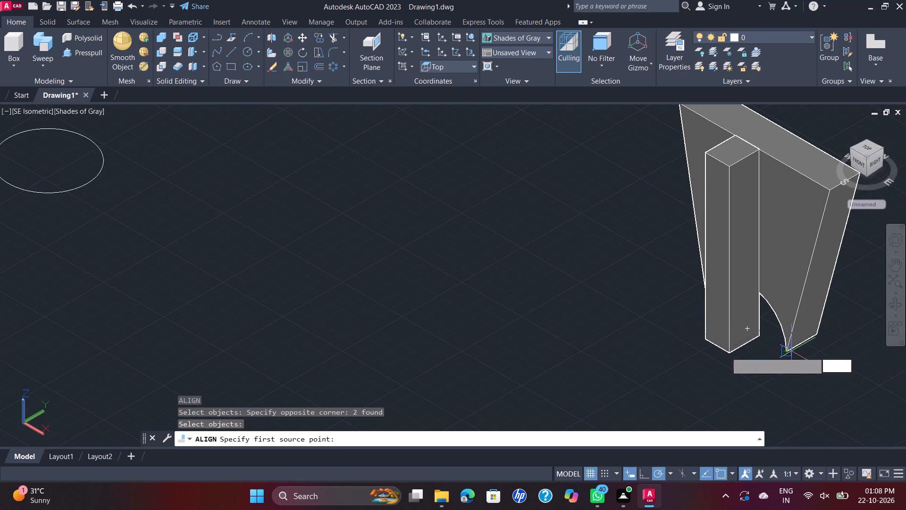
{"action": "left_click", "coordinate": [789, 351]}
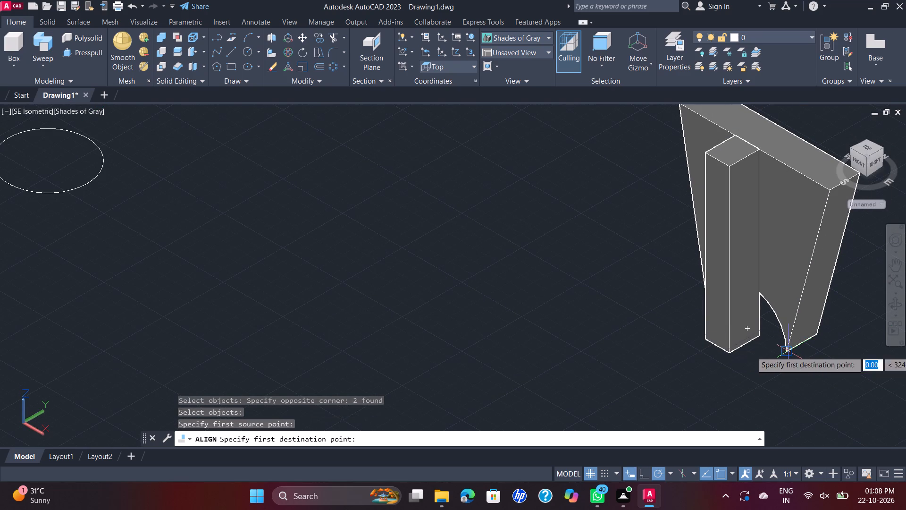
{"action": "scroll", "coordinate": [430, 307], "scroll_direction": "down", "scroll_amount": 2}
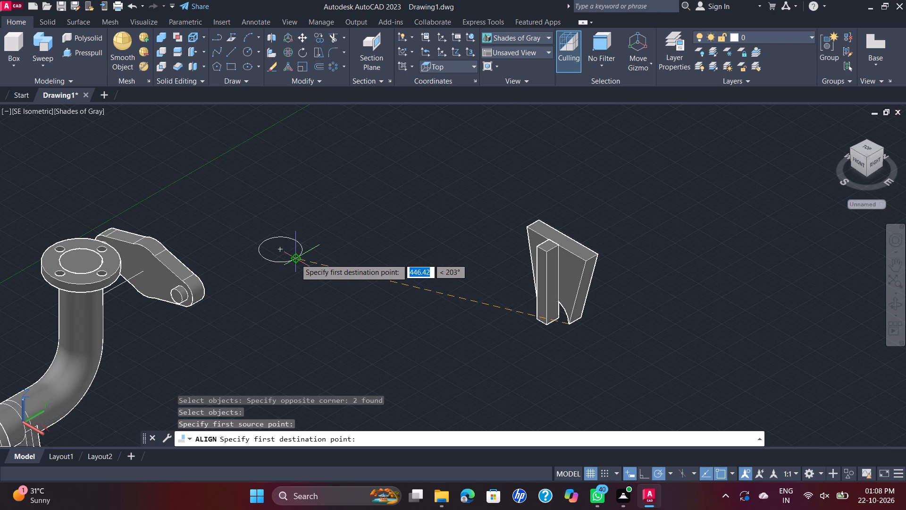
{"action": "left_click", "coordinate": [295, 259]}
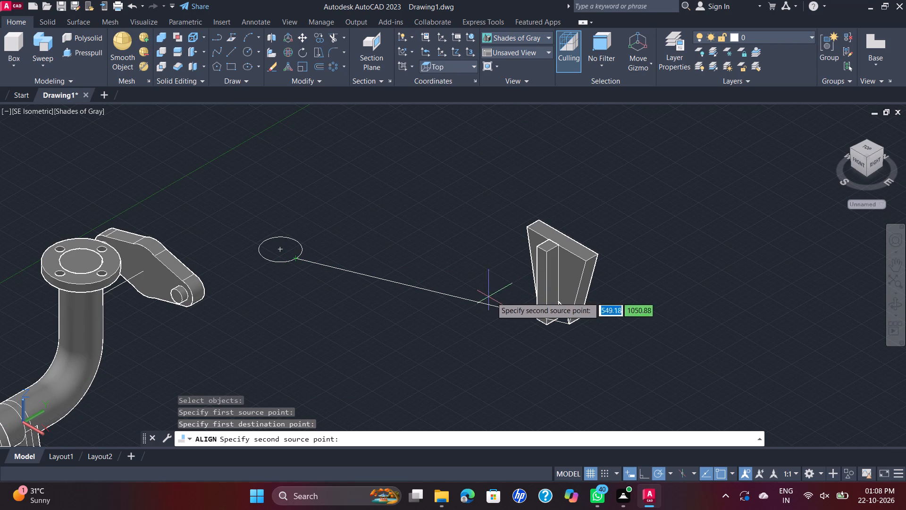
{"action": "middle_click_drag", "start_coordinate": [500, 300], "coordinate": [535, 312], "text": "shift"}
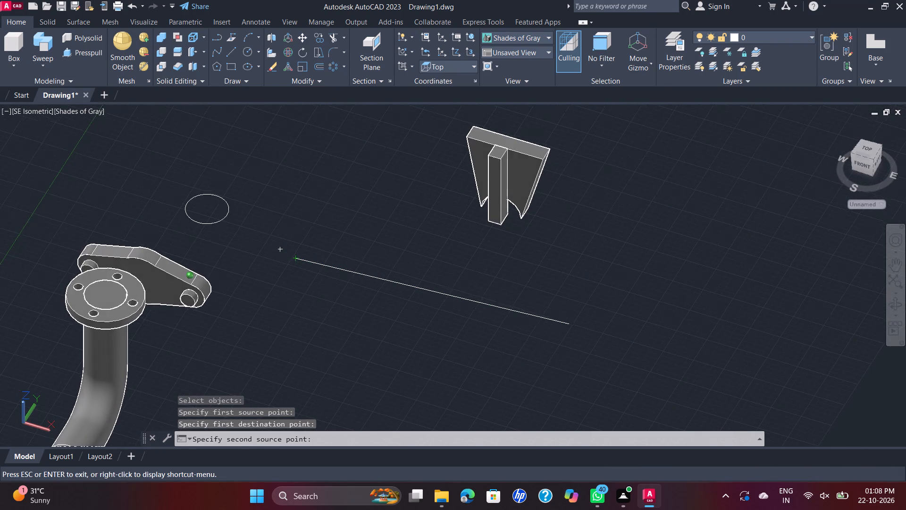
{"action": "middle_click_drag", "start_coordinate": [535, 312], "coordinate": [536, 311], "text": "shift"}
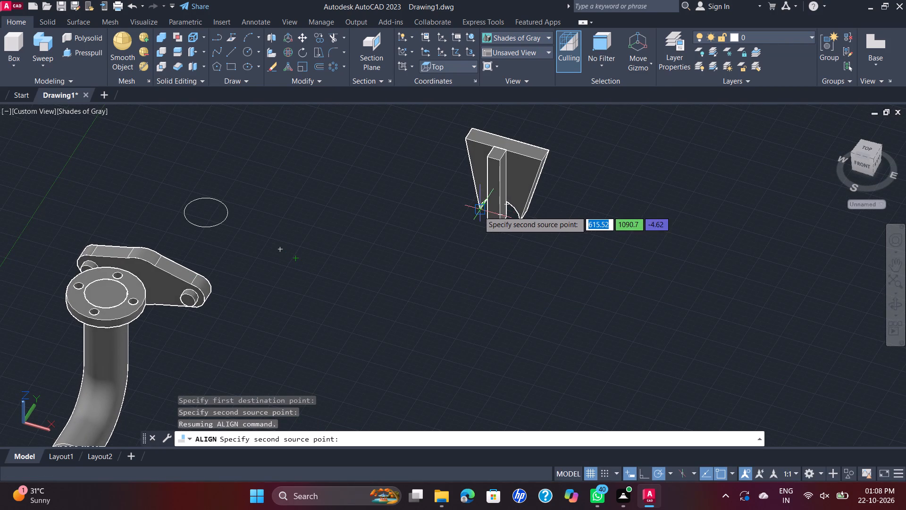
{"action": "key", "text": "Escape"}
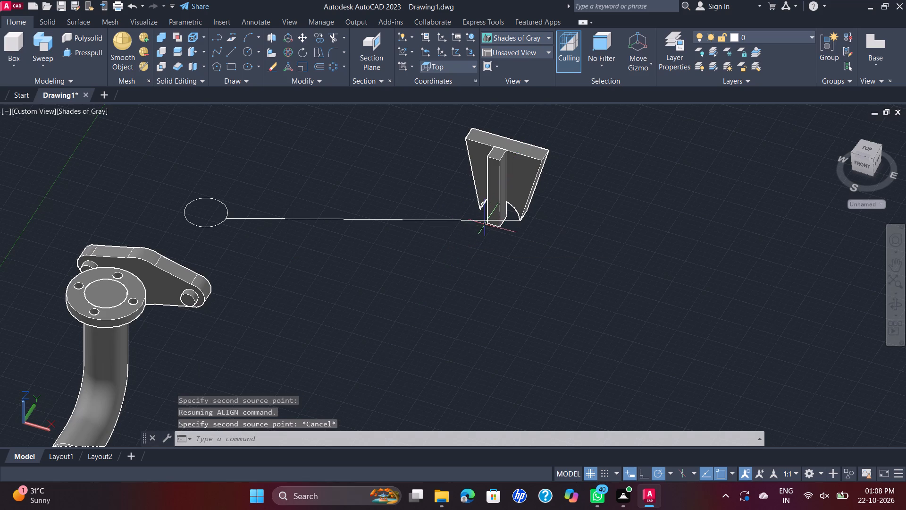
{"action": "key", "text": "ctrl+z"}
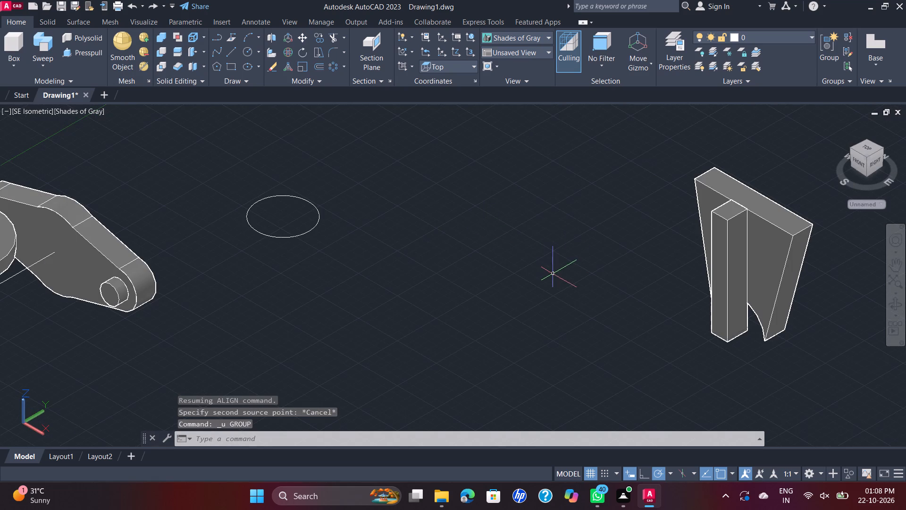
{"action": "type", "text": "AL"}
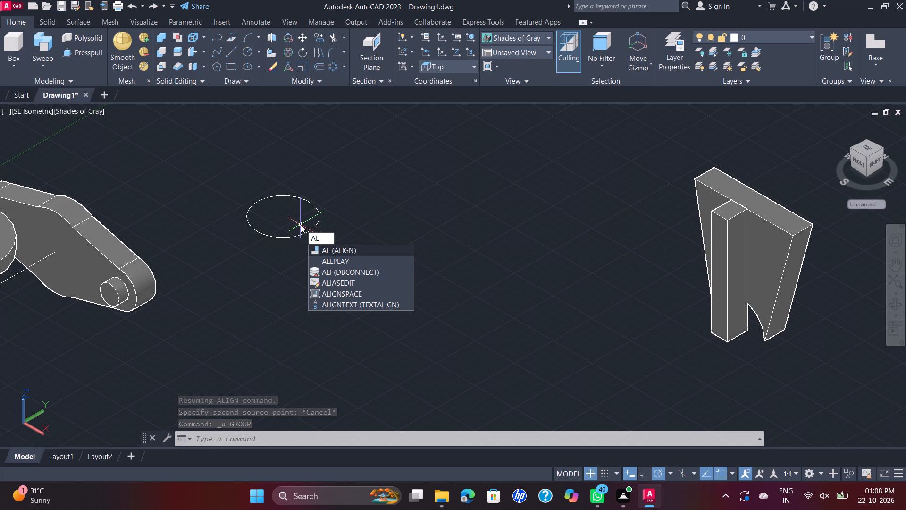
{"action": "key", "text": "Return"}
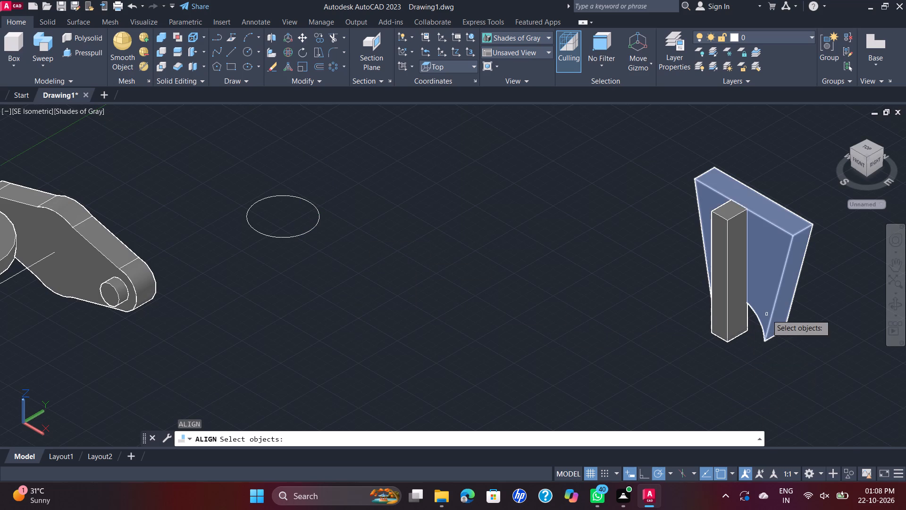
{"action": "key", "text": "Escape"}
Move the square bar away from the tapered support plate into the empty space between the plate and the 66-diameter circle.
{"action": "left_click", "coordinate": [741, 318]}
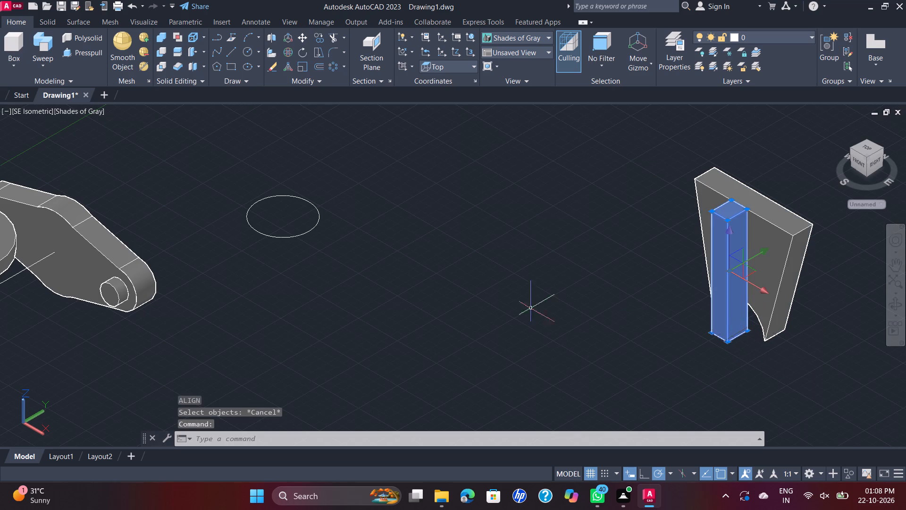
{"action": "left_click", "coordinate": [302, 35]}
{"action": "left_click", "coordinate": [725, 223]}
{"action": "left_click", "coordinate": [468, 332]}
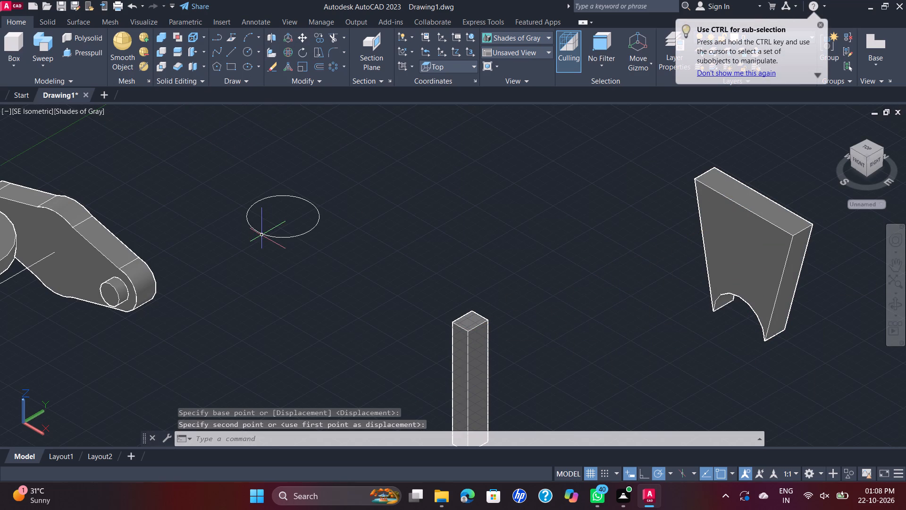
Align the tapered plate's two lower arch corners with opposite quadrants of the 66-diameter circle, scaling it to the alignment points.
{"action": "type", "text": "AL"}
{"action": "key", "text": "Return"}
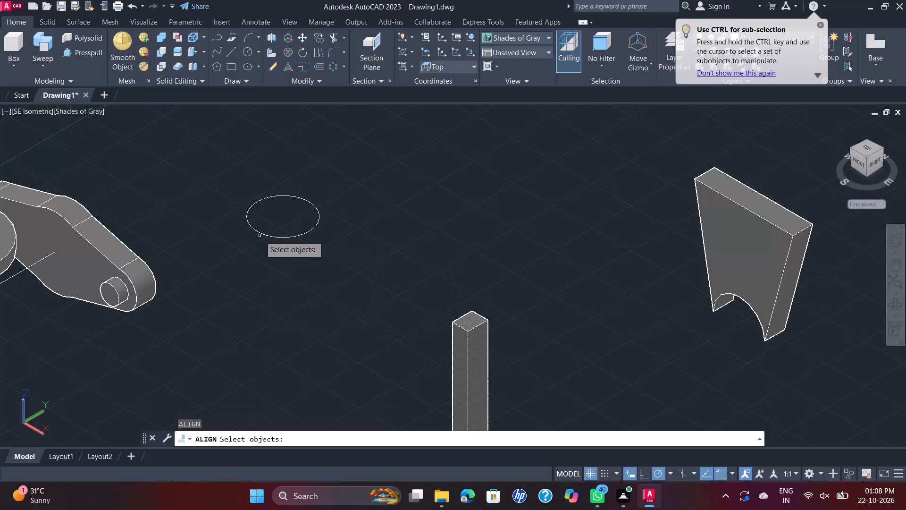
{"action": "left_click", "coordinate": [724, 260]}
{"action": "right_click", "coordinate": [724, 260]}
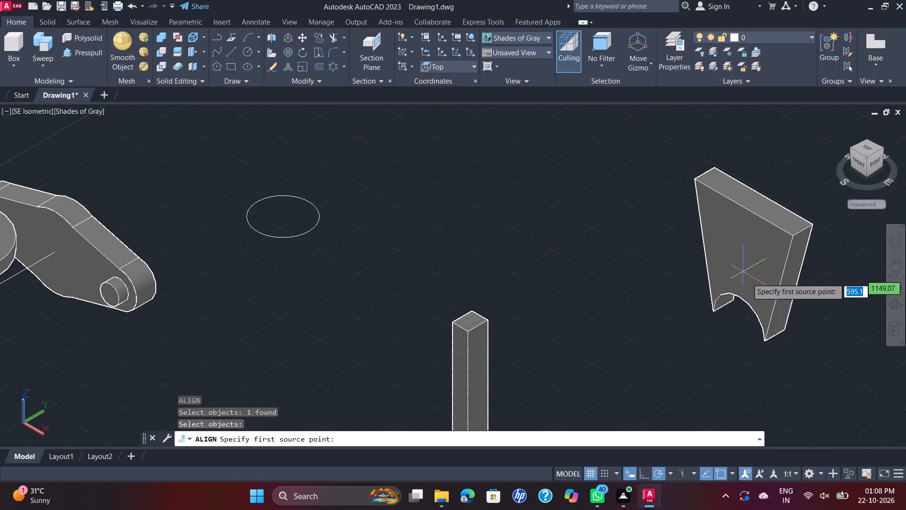
{"action": "left_click", "coordinate": [765, 342]}
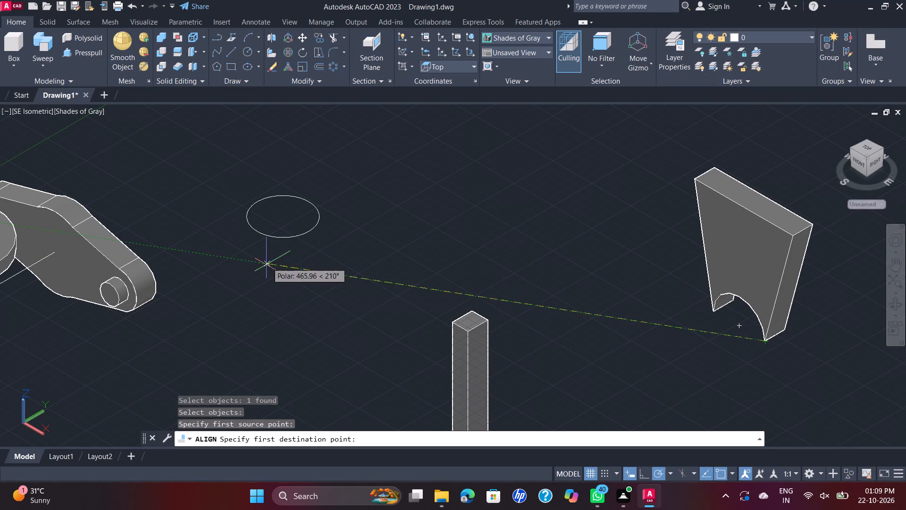
{"action": "left_click", "coordinate": [308, 230]}
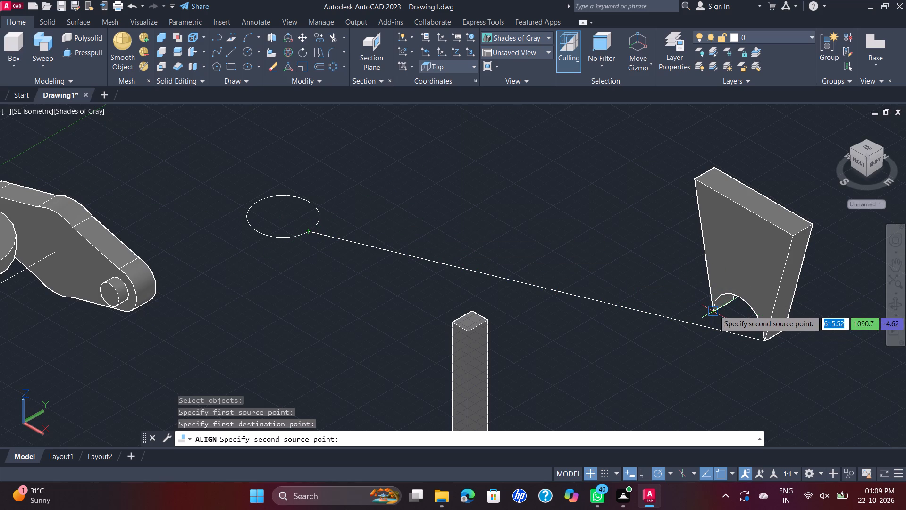
{"action": "left_click", "coordinate": [714, 309]}
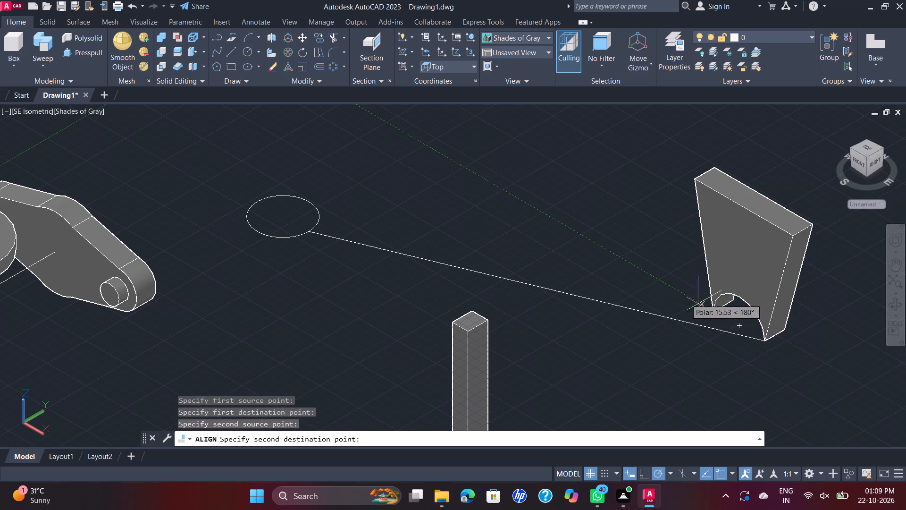
{"action": "left_click", "coordinate": [256, 201]}
{"action": "key", "text": "Return"}
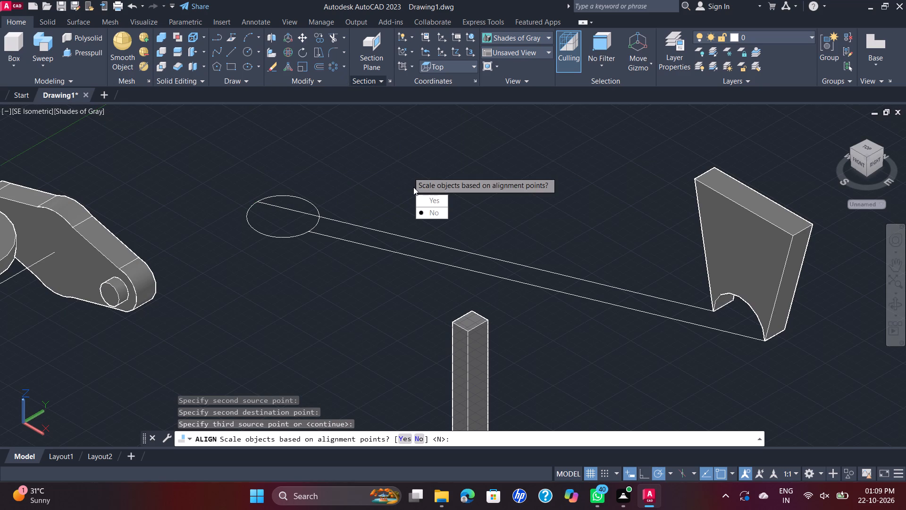
{"action": "left_click_drag", "start_coordinate": [422, 199], "coordinate": [408, 172]}
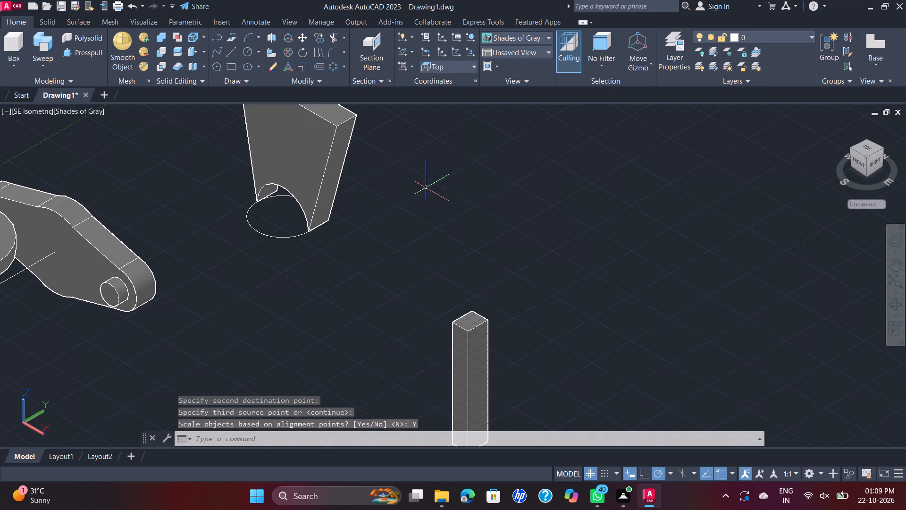
Copy the 66-diameter circle from its centre 25 units straight down along Z.
{"action": "scroll", "coordinate": [430, 190], "scroll_direction": "down", "scroll_amount": 1}
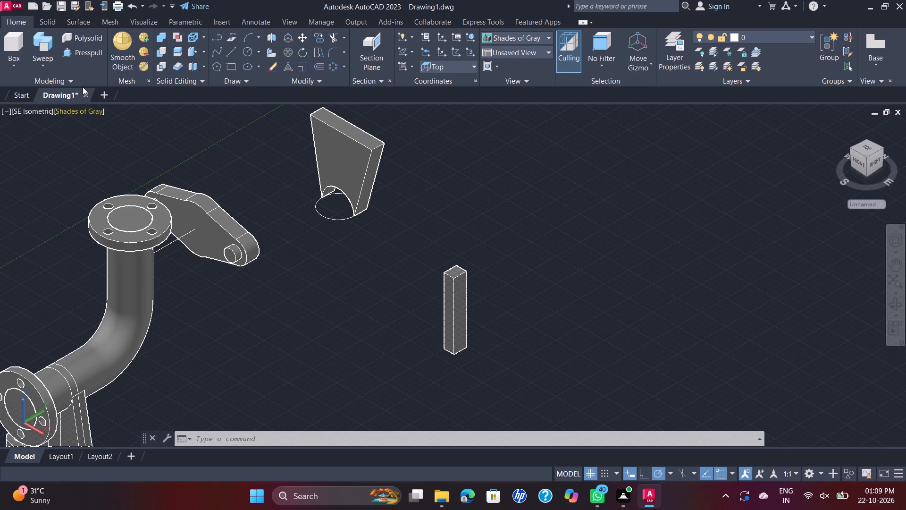
{"action": "left_click", "coordinate": [320, 212]}
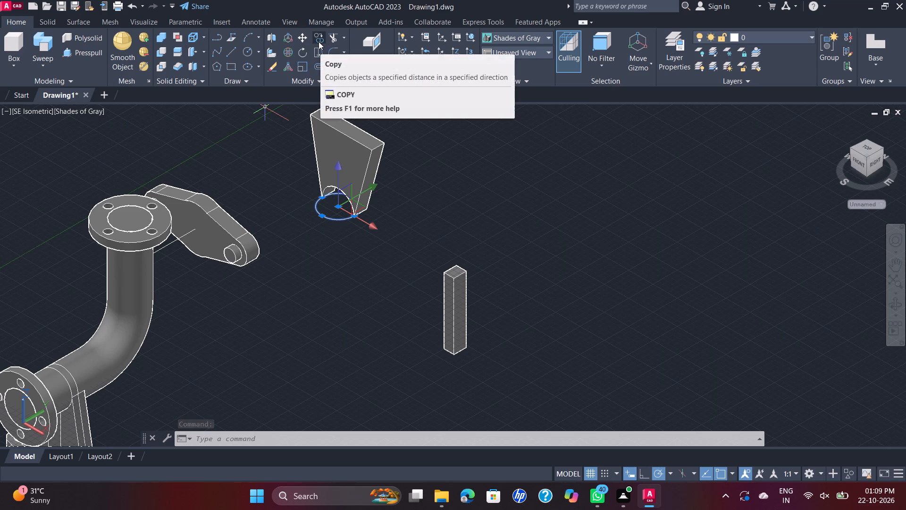
{"action": "left_click", "coordinate": [319, 42]}
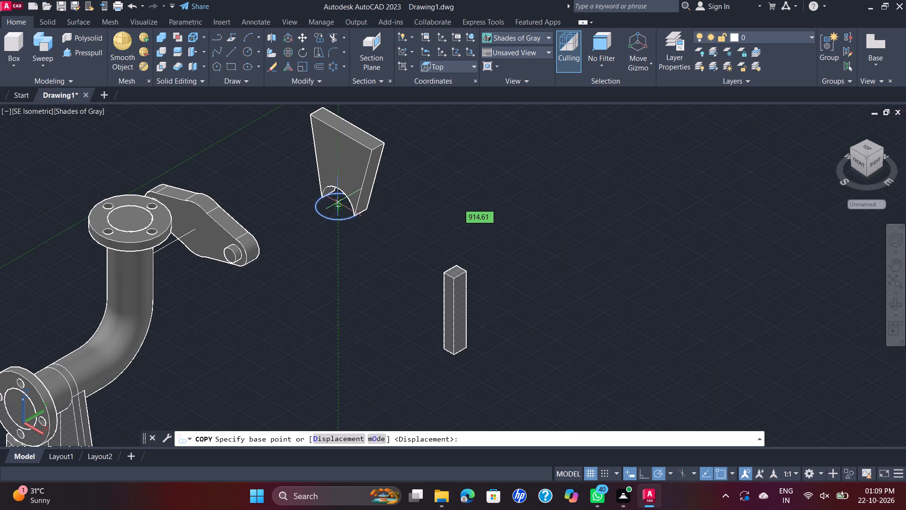
{"action": "left_click", "coordinate": [339, 205]}
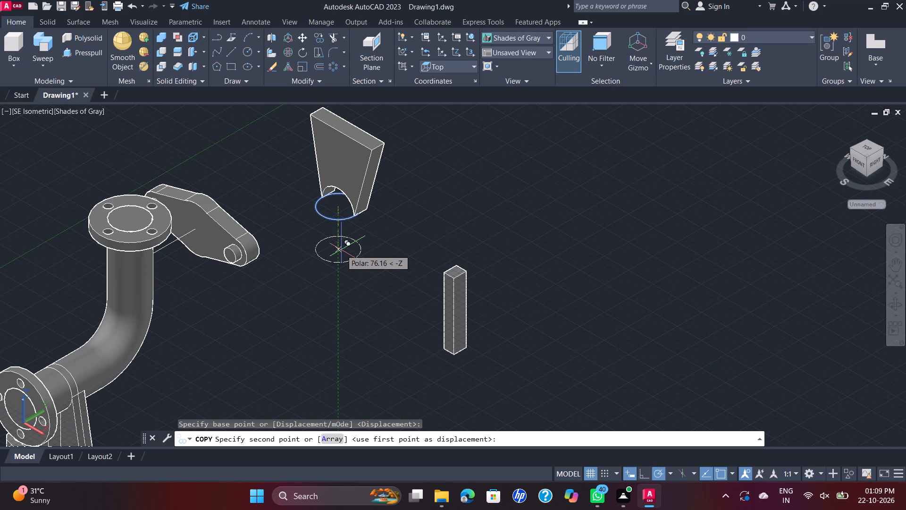
{"action": "type", "text": "25"}
{"action": "key", "text": "Return"}
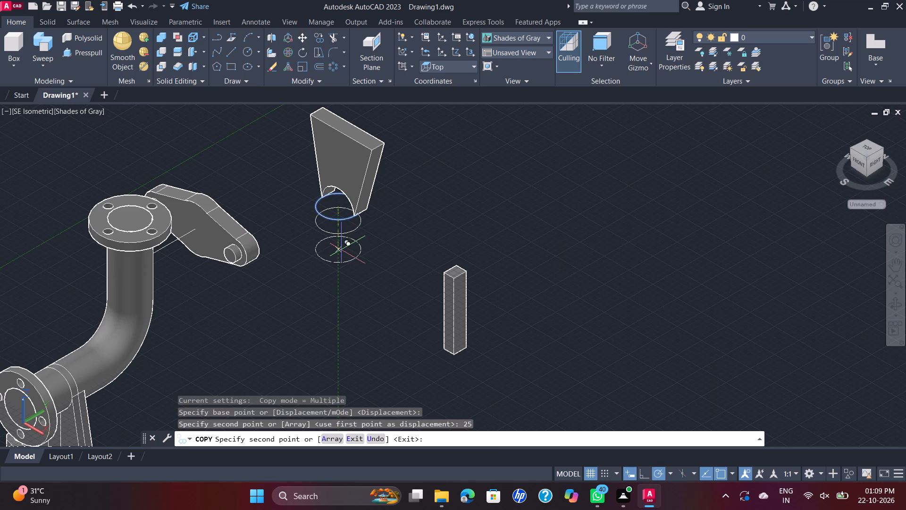
{"action": "key", "text": "Escape"}
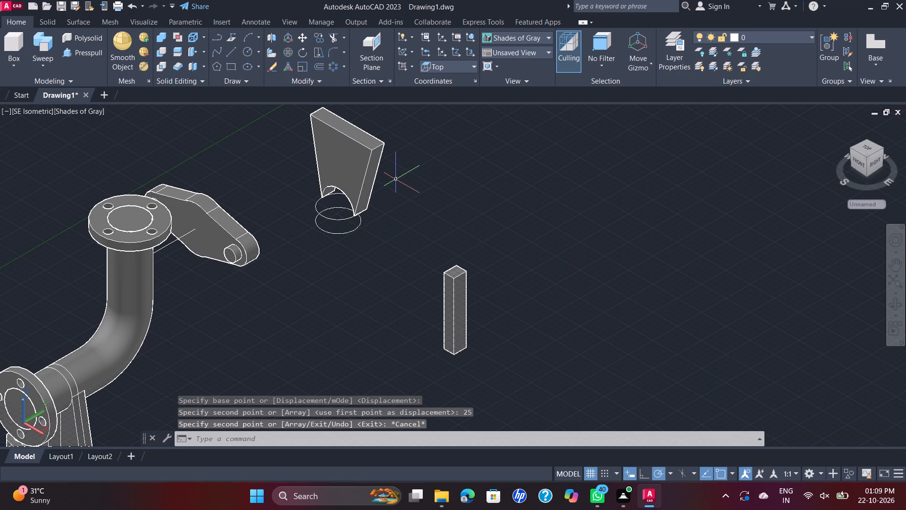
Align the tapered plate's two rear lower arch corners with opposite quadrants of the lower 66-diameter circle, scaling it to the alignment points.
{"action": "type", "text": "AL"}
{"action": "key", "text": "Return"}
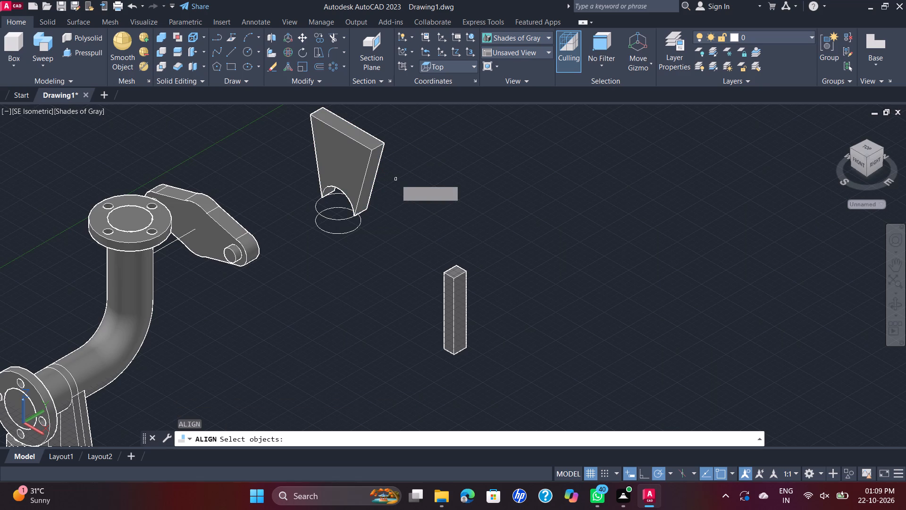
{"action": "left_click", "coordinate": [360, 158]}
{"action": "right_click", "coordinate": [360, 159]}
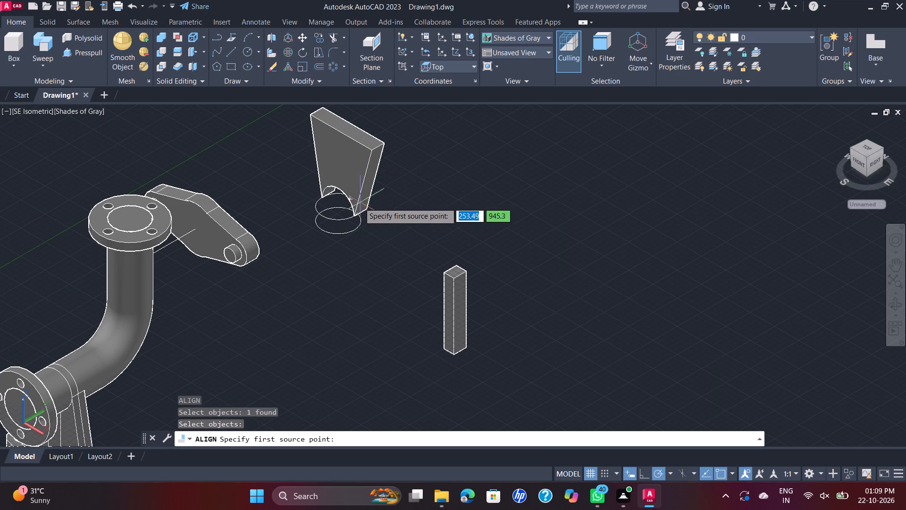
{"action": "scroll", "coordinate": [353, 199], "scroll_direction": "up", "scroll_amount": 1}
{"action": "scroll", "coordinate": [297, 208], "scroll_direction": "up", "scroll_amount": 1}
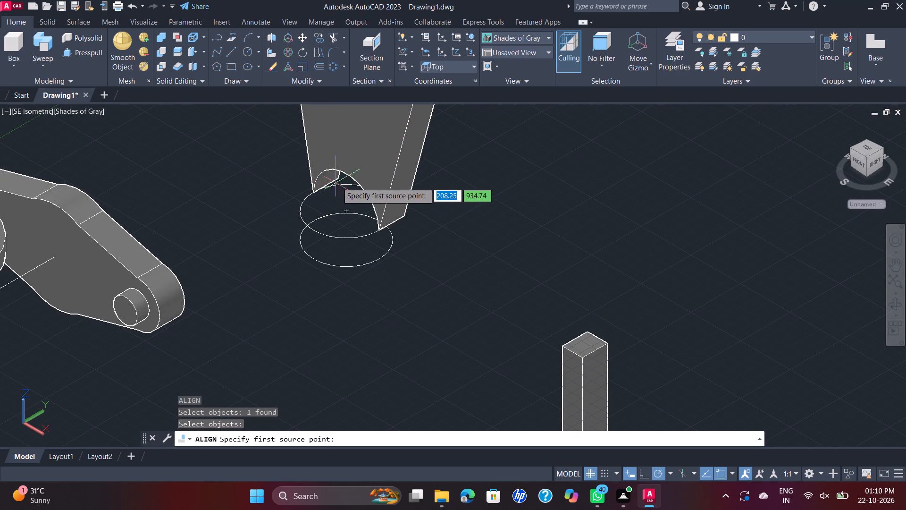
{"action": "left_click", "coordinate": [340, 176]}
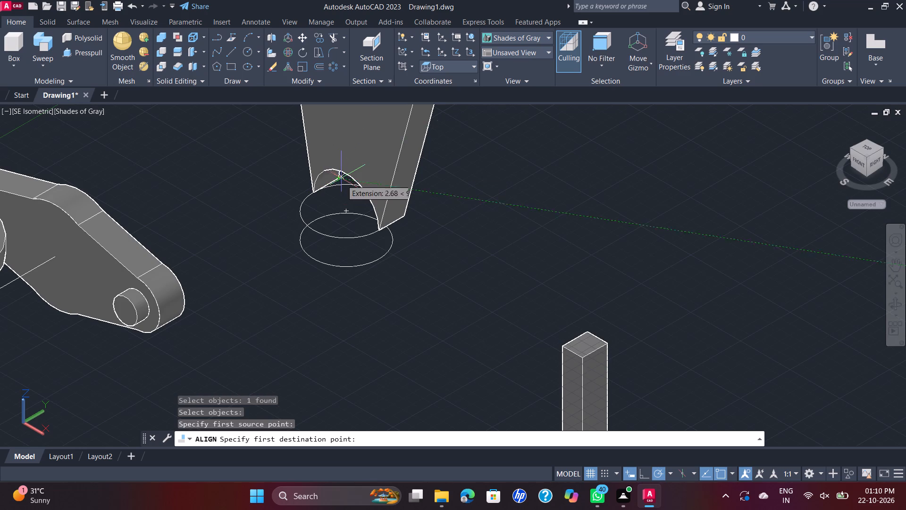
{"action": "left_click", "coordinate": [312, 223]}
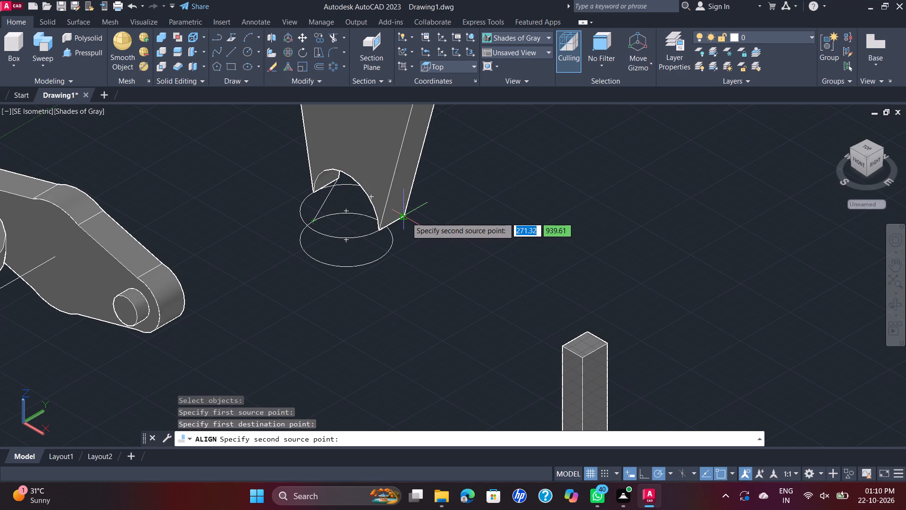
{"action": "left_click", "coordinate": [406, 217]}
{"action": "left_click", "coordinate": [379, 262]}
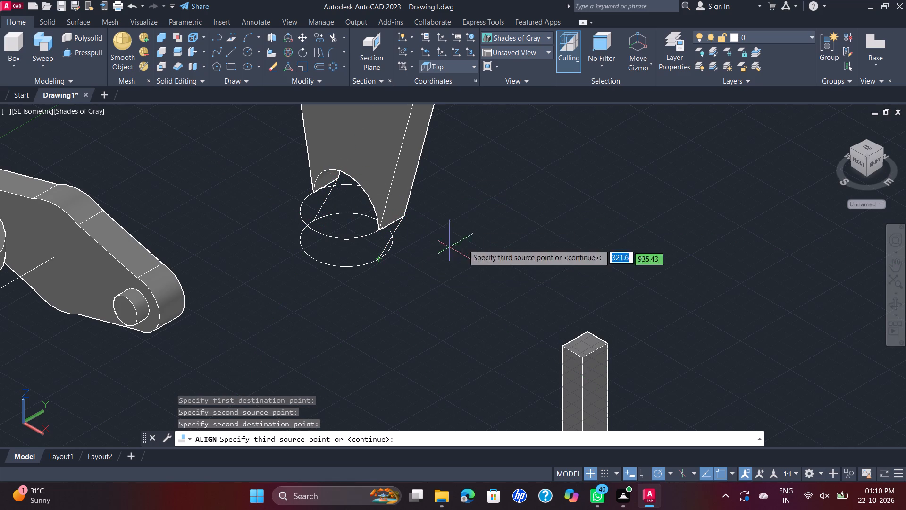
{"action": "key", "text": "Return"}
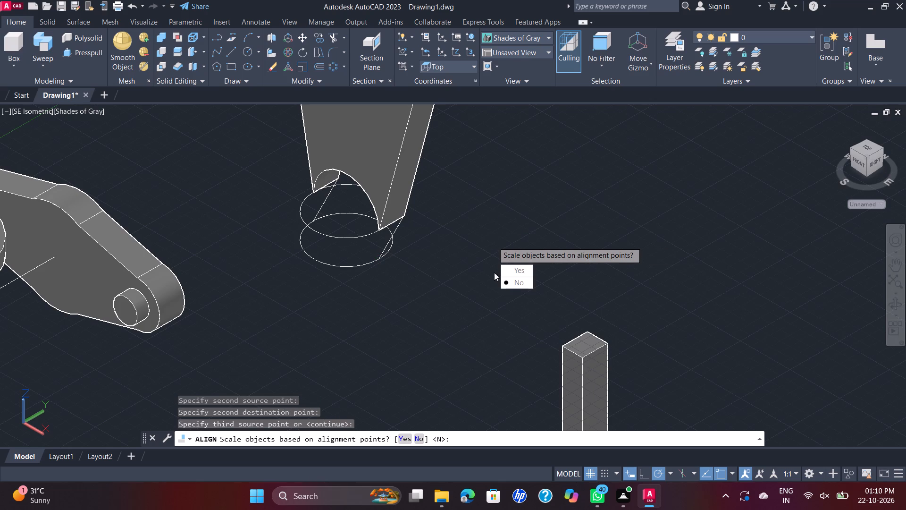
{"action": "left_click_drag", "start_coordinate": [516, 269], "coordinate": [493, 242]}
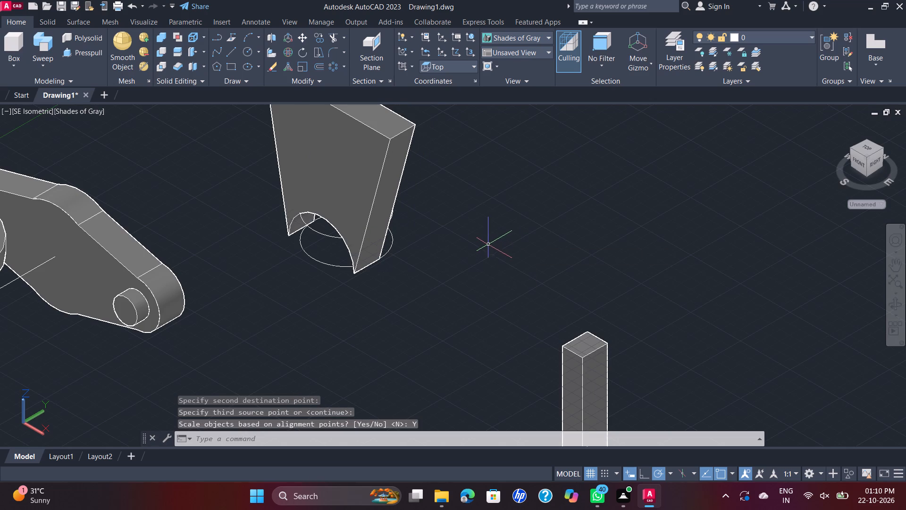
Delete the tapered support plate and the upper of the two 66-diameter circles.
{"action": "left_click", "coordinate": [373, 182]}
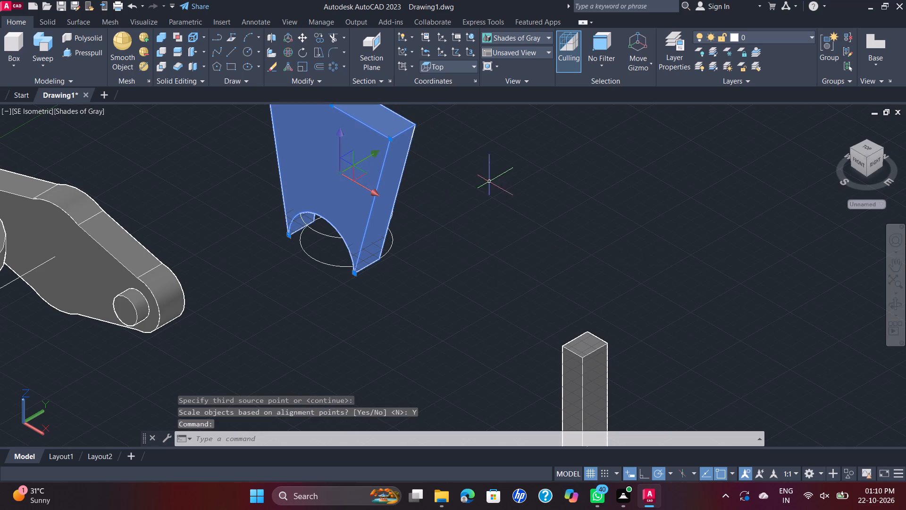
{"action": "key", "text": "Delete"}
{"action": "scroll", "coordinate": [598, 273], "scroll_direction": "down", "scroll_amount": 1}
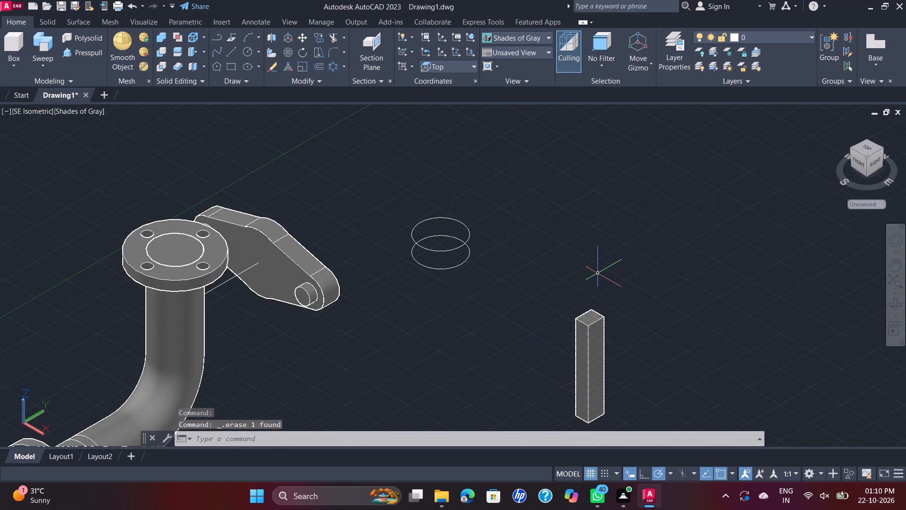
{"action": "scroll", "coordinate": [598, 273], "scroll_direction": "down", "scroll_amount": 1}
{"action": "scroll", "coordinate": [522, 249], "scroll_direction": "up", "scroll_amount": 1}
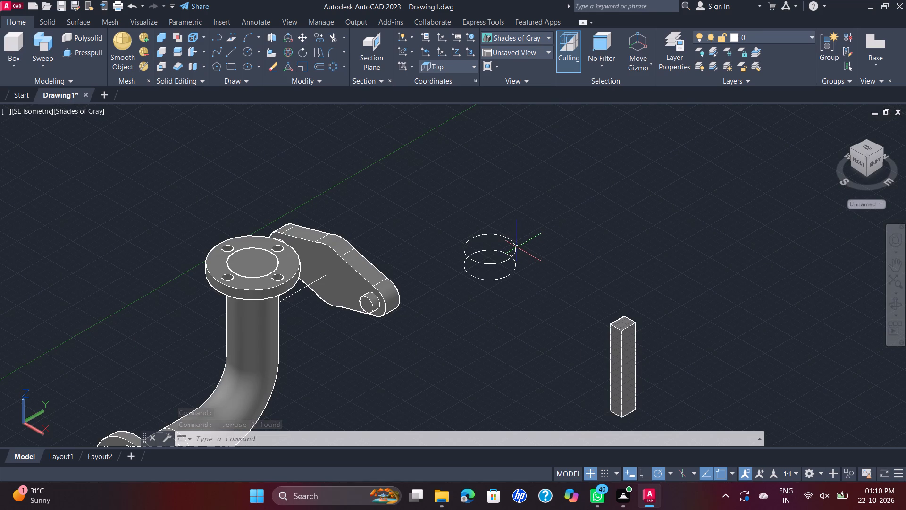
{"action": "left_click", "coordinate": [516, 247]}
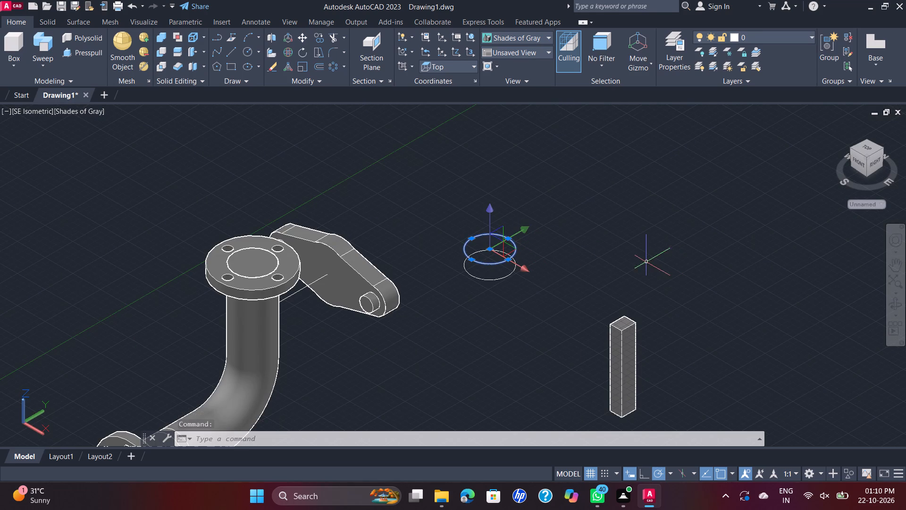
{"action": "key", "text": "Delete"}
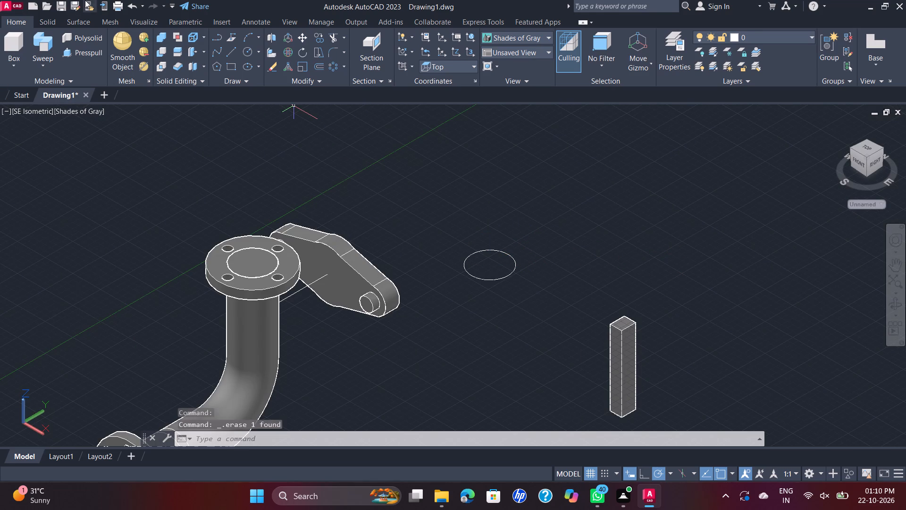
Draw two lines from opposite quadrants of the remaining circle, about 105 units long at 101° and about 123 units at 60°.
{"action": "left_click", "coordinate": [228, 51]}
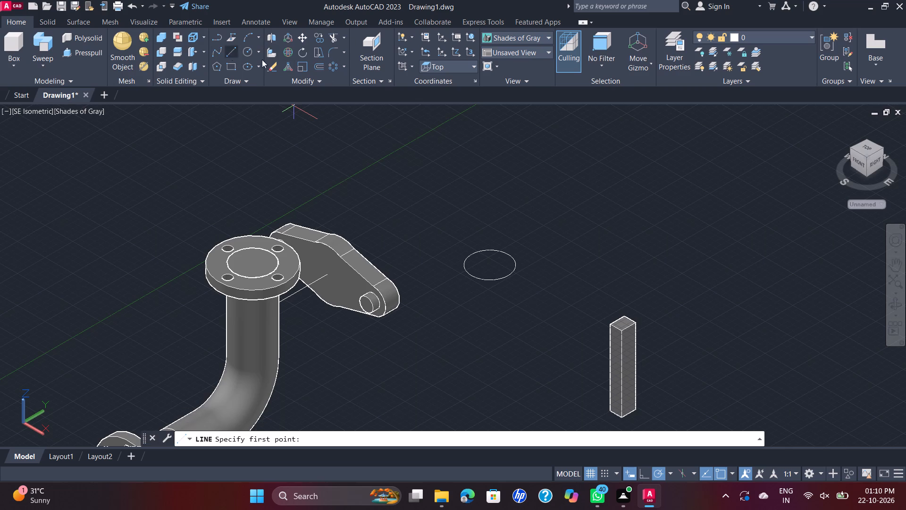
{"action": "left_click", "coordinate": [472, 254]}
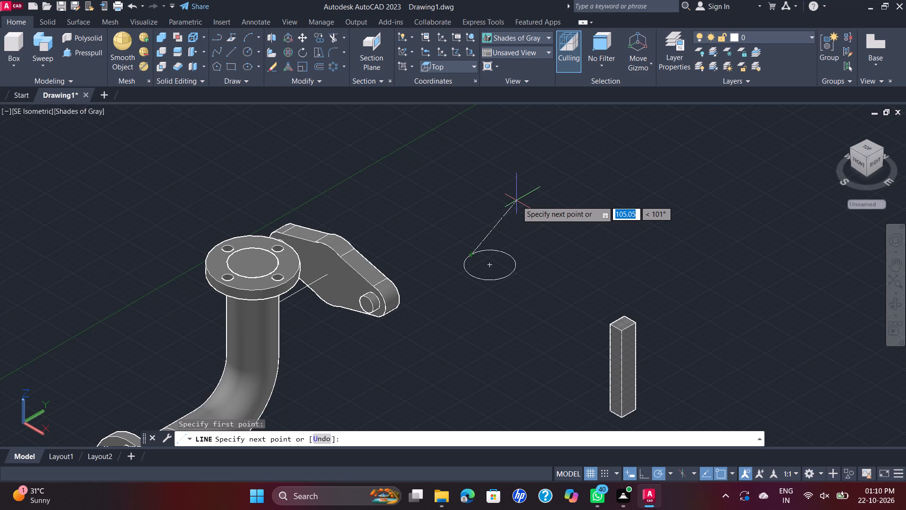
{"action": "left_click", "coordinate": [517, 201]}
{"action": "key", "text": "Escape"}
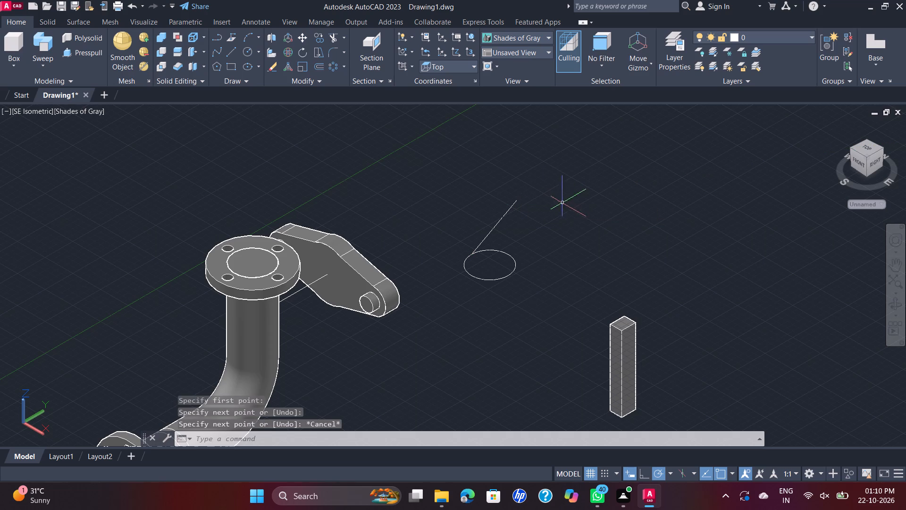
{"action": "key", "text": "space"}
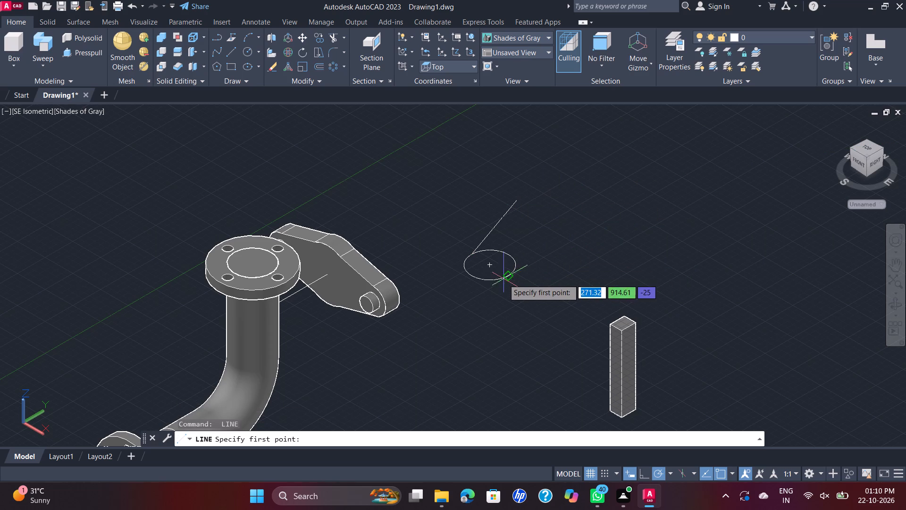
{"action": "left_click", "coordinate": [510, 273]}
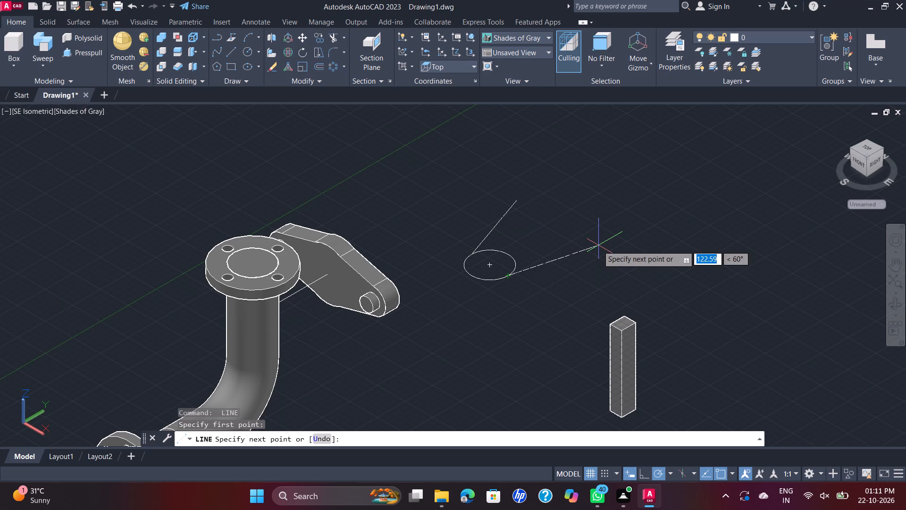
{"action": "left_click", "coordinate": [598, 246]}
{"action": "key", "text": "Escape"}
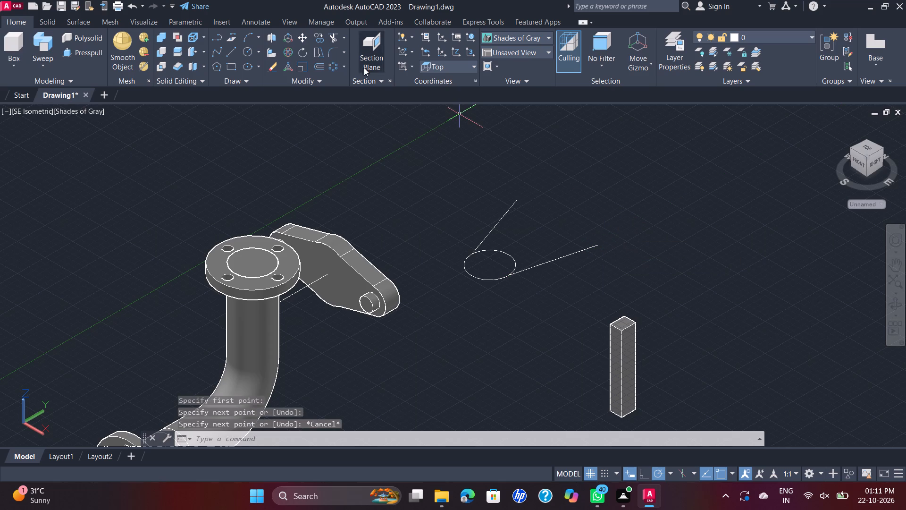
Check the angle between the two lines with an angular dimension, without placing it.
{"action": "type", "text": "DIM"}
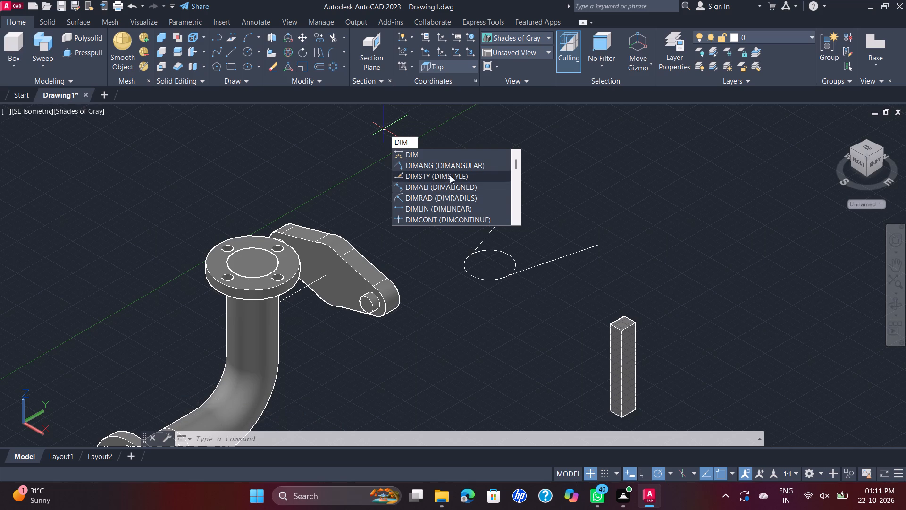
{"action": "left_click", "coordinate": [451, 161]}
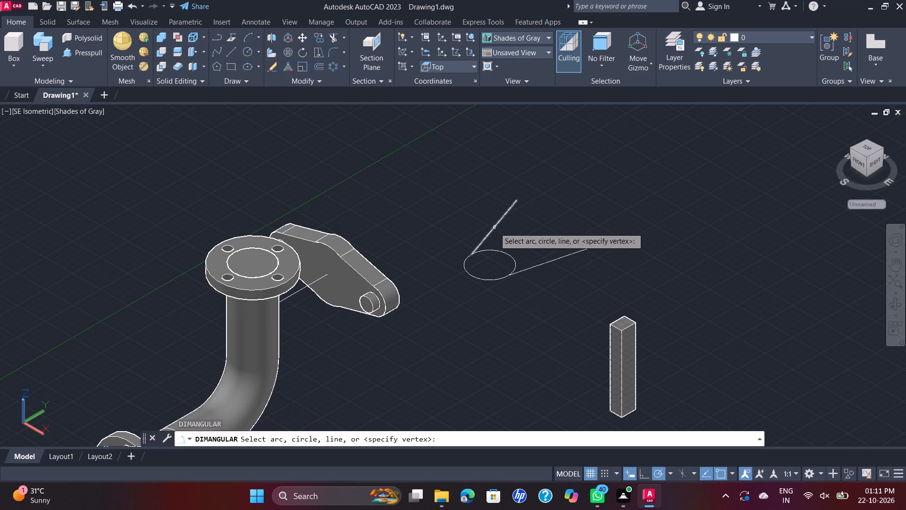
{"action": "left_click", "coordinate": [495, 228]}
{"action": "left_click", "coordinate": [551, 261]}
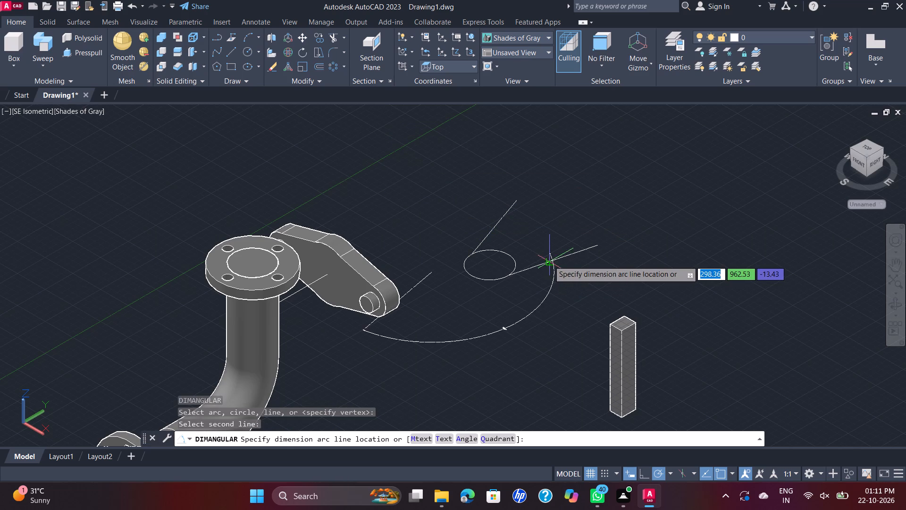
{"action": "scroll", "coordinate": [548, 233], "scroll_direction": "up", "scroll_amount": 4}
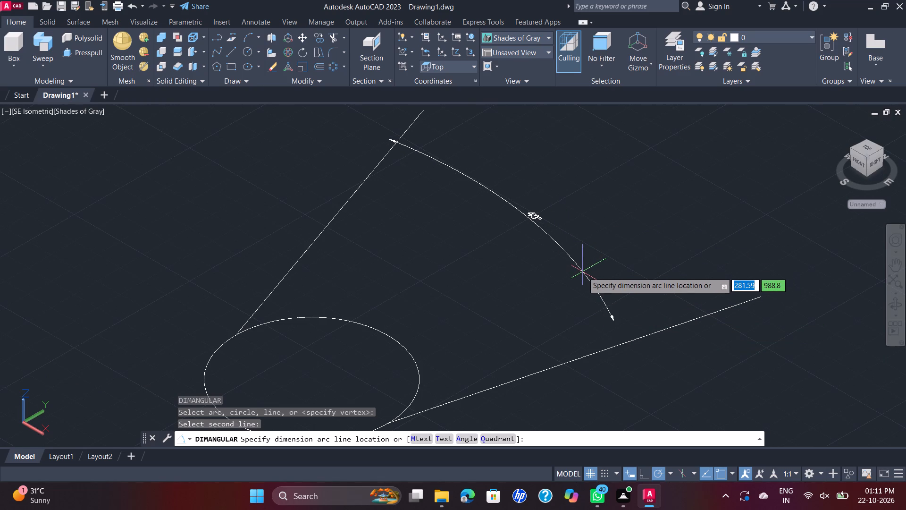
{"action": "key", "text": "Escape"}
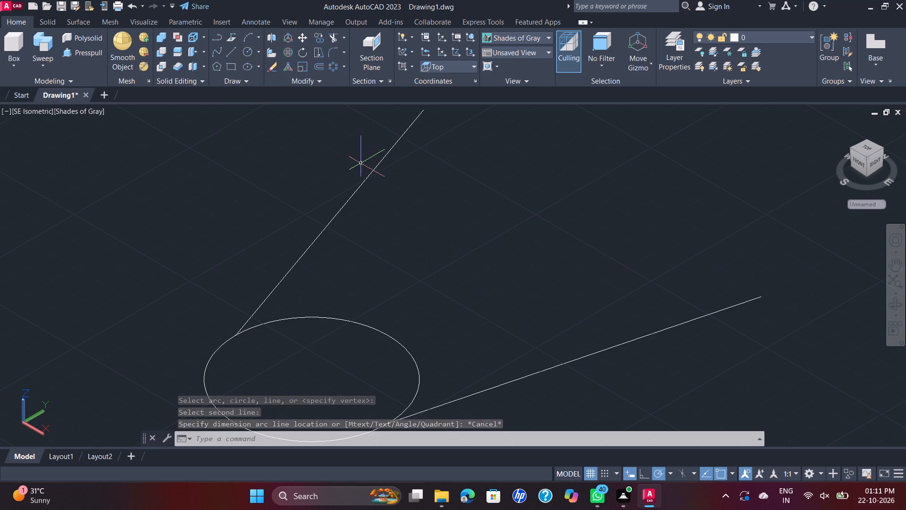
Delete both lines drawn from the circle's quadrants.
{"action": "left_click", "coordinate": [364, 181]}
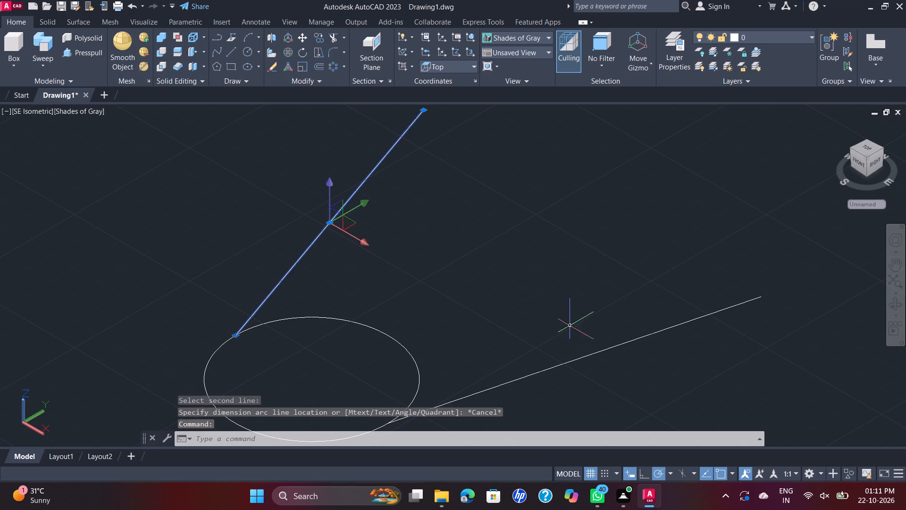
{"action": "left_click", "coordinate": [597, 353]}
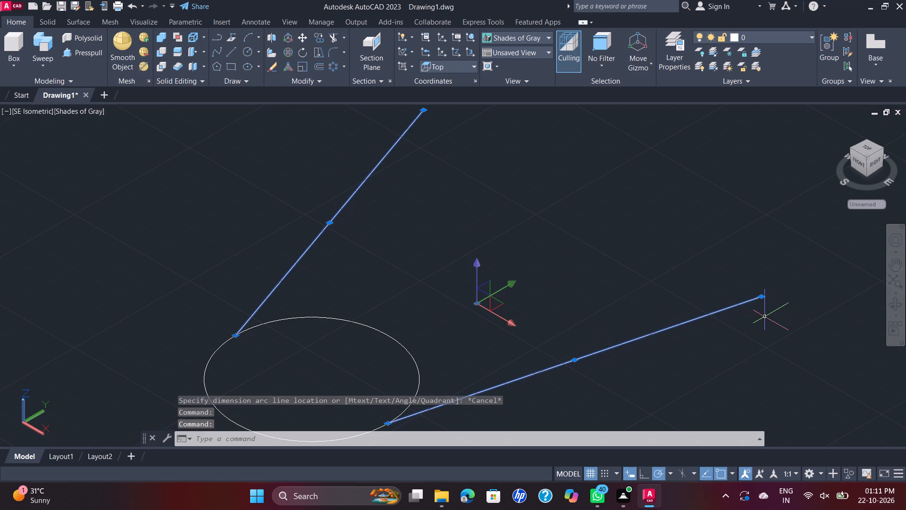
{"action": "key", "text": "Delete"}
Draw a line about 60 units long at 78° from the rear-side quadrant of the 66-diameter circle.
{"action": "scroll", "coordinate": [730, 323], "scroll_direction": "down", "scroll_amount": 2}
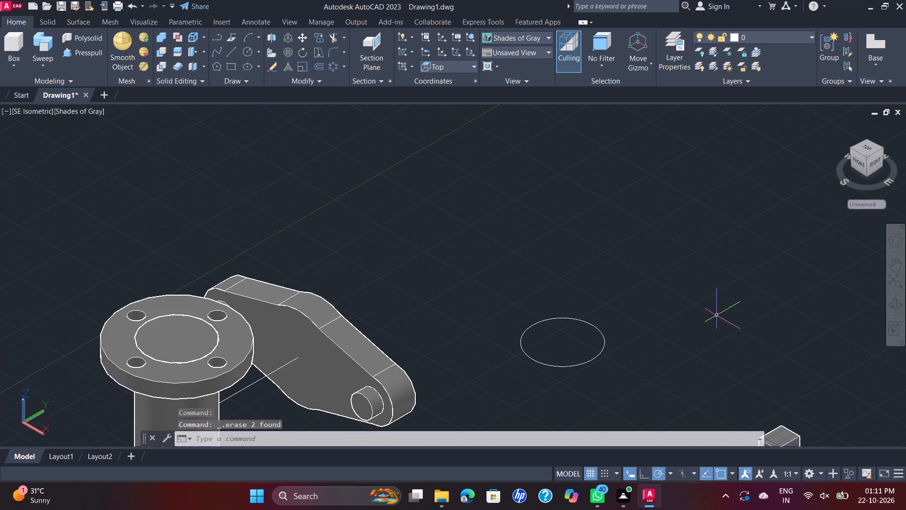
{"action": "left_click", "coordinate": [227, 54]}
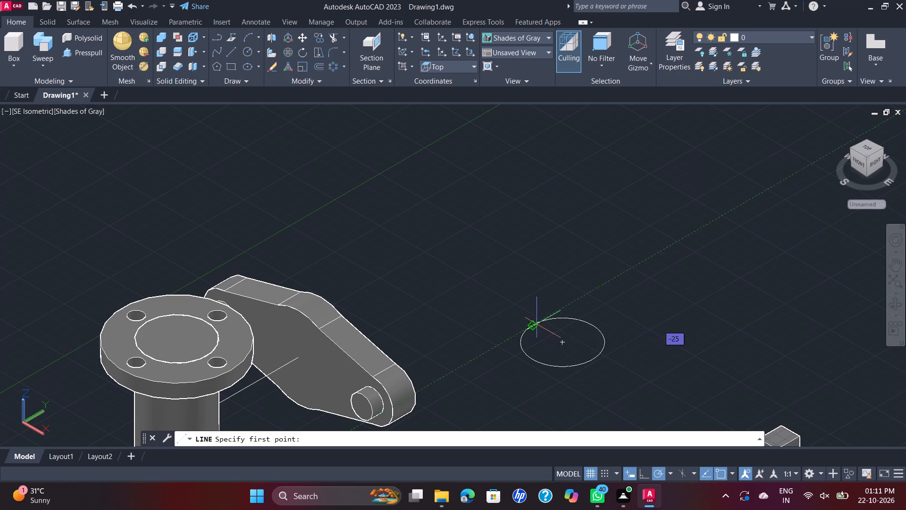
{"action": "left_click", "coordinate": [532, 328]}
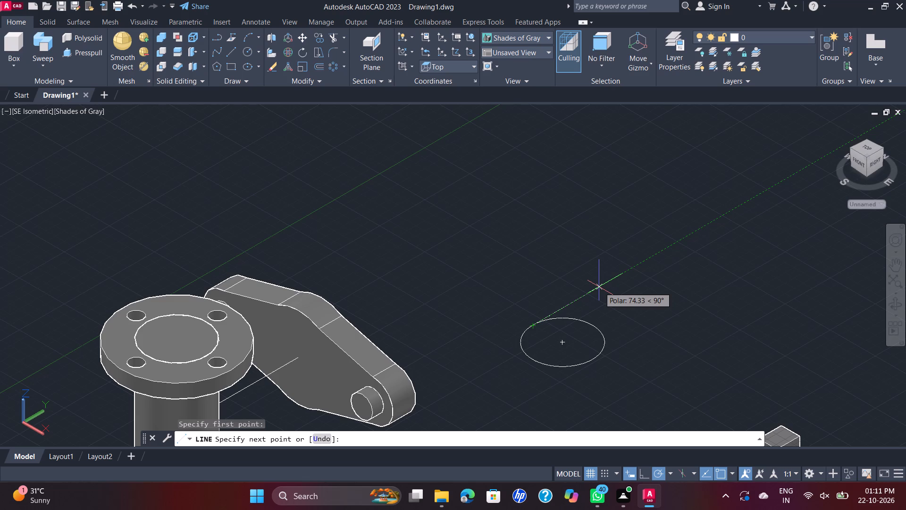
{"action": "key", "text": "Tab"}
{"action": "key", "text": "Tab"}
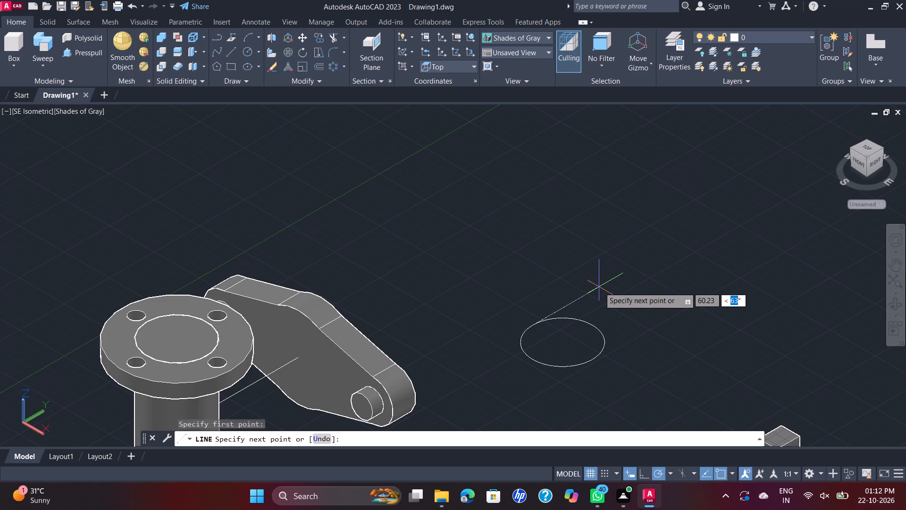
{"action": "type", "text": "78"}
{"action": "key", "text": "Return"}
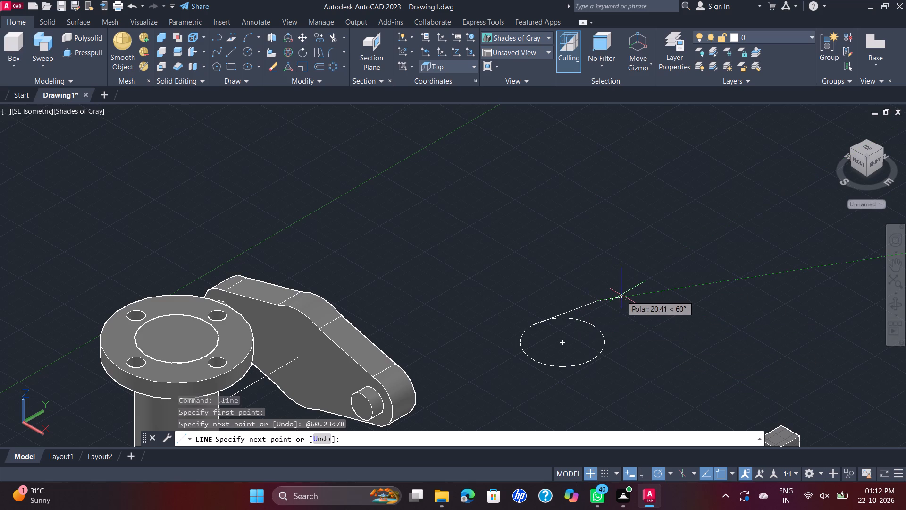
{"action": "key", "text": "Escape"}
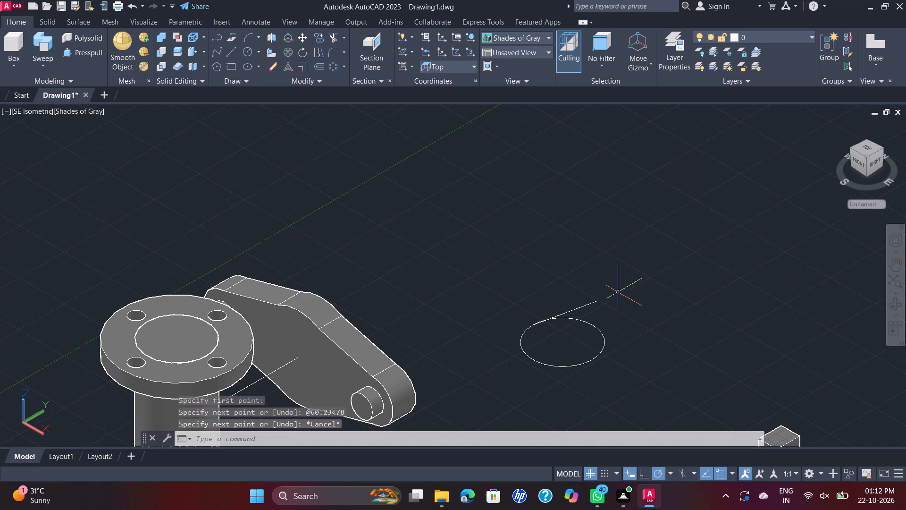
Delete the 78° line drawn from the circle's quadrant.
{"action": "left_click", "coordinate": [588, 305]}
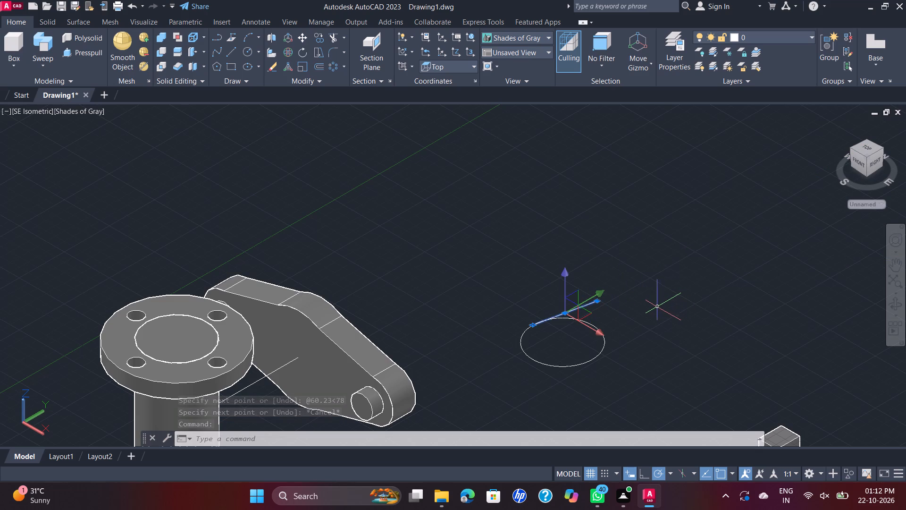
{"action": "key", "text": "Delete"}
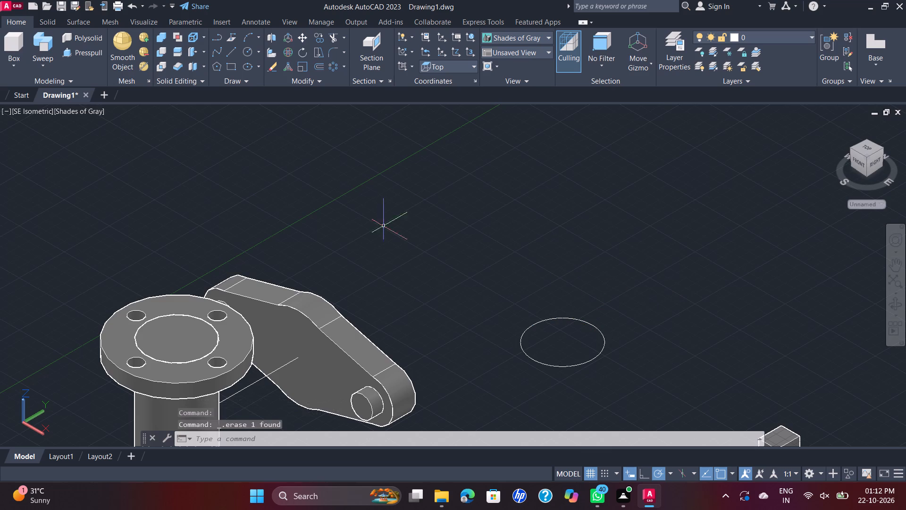
Draw a line about 93 units long at about 95° from the negative-X quadrant of the 66-diameter circle.
{"action": "left_click", "coordinate": [234, 50]}
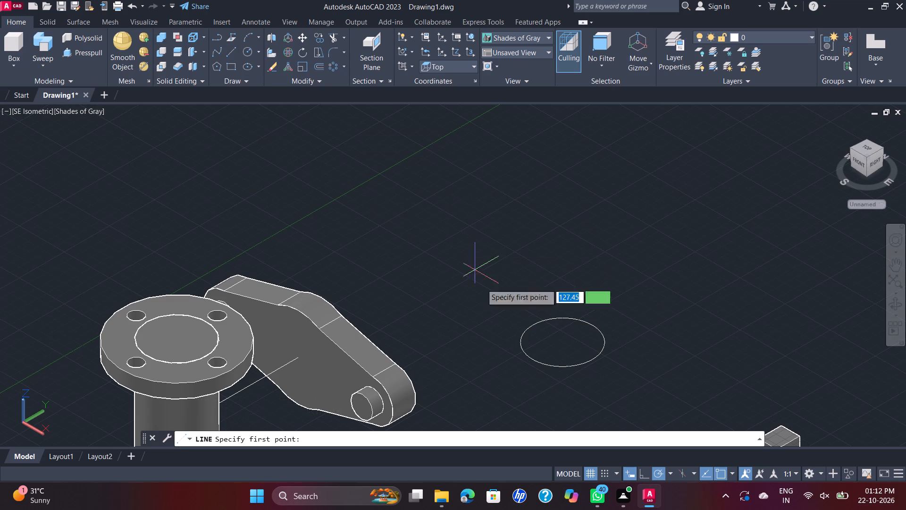
{"action": "left_click", "coordinate": [534, 324]}
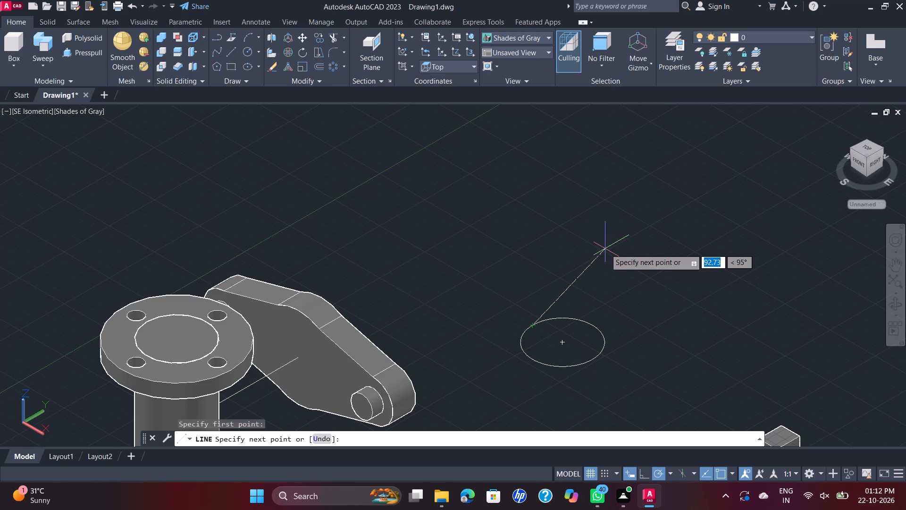
{"action": "left_click", "coordinate": [605, 249]}
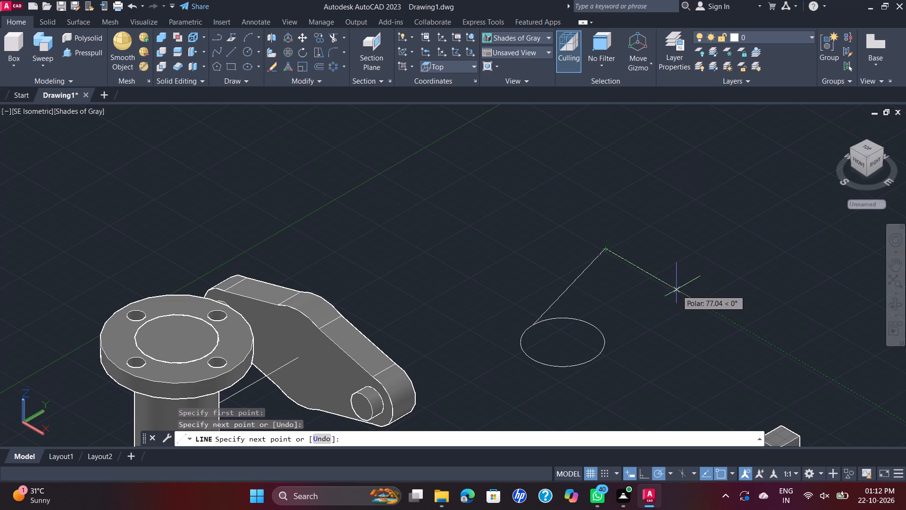
{"action": "key", "text": "Escape"}
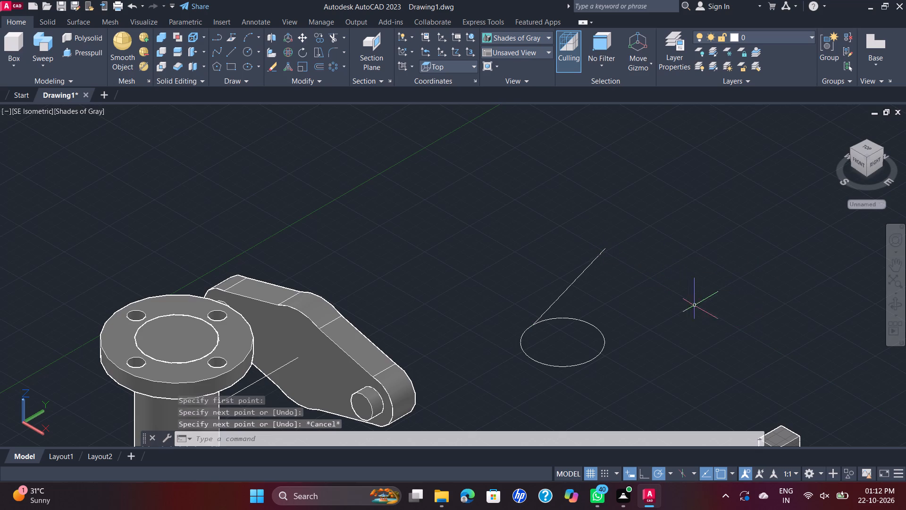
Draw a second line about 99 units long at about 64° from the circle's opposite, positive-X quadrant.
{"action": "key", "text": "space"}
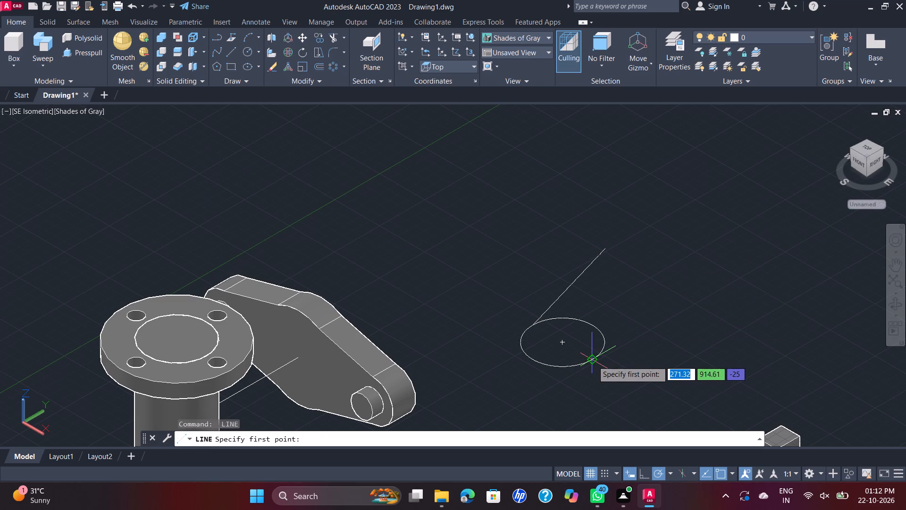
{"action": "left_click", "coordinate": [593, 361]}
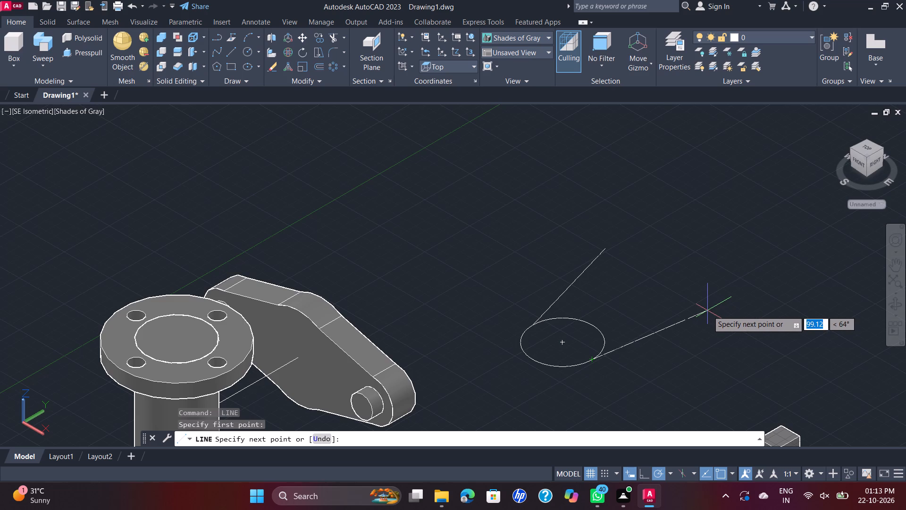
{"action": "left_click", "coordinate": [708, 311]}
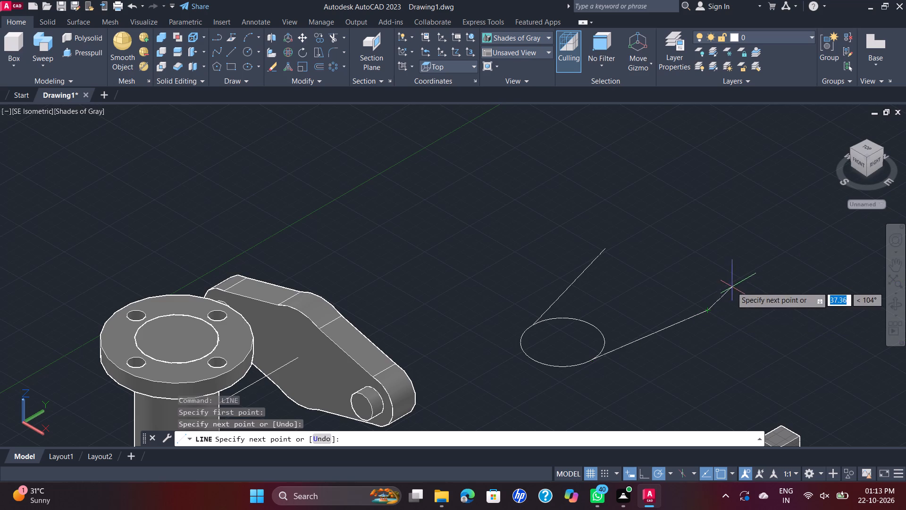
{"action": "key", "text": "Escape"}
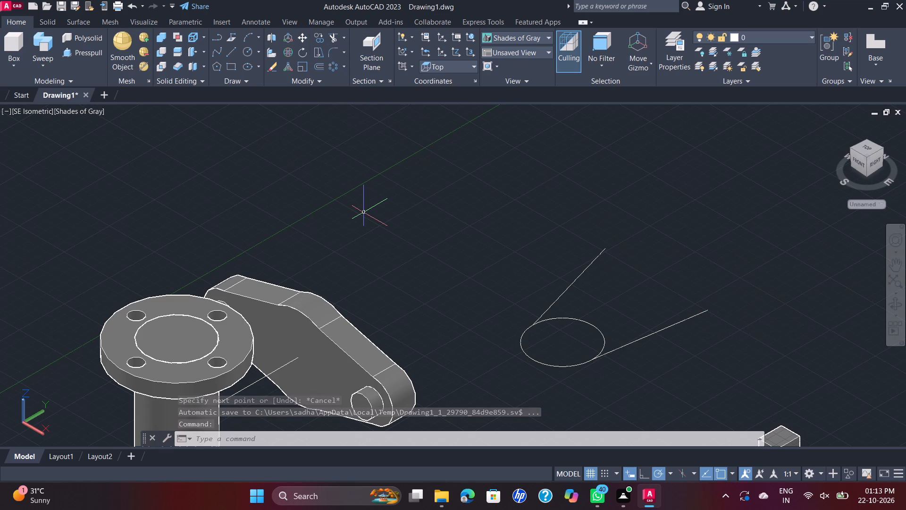
Check the angle between the two lines with an angular dimension, without placing it.
{"action": "key", "text": "d"}
{"action": "type", "text": "IM"}
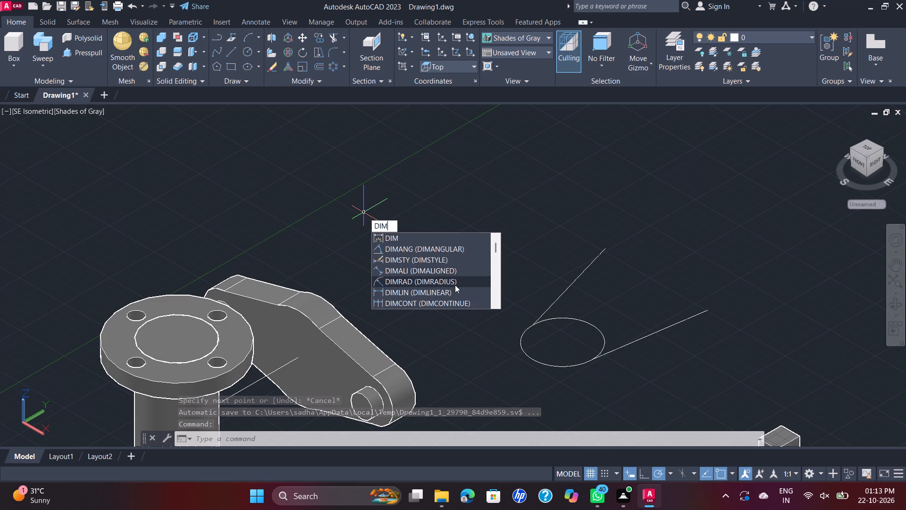
{"action": "left_click", "coordinate": [452, 254]}
{"action": "left_click", "coordinate": [574, 283]}
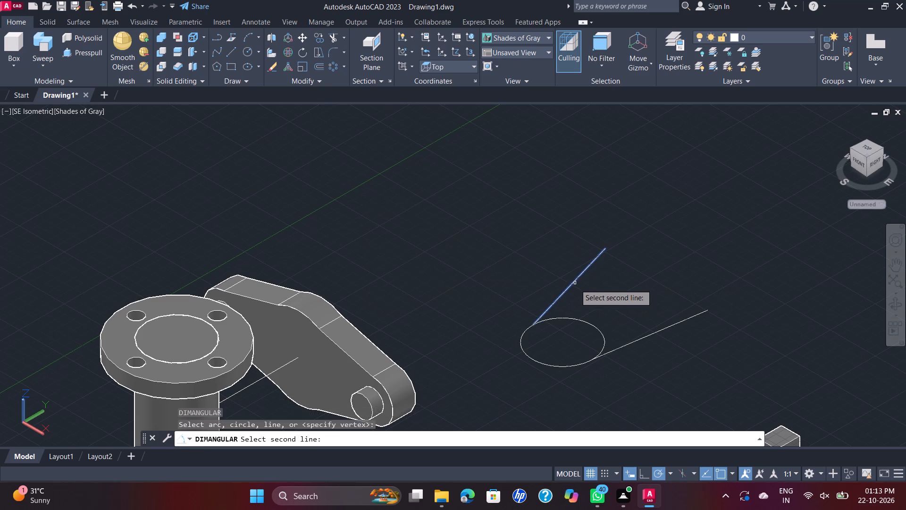
{"action": "left_click", "coordinate": [651, 334]}
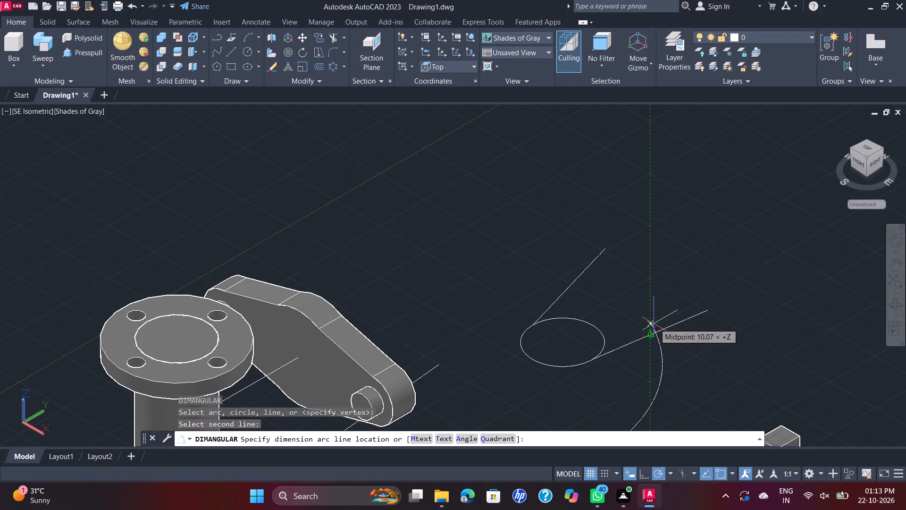
{"action": "scroll", "coordinate": [632, 296], "scroll_direction": "up", "scroll_amount": 2}
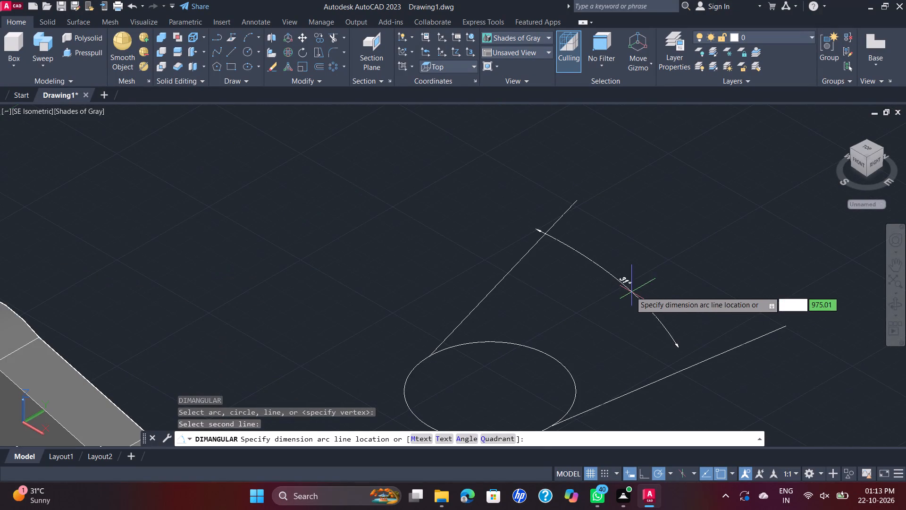
{"action": "scroll", "coordinate": [628, 287], "scroll_direction": "up", "scroll_amount": 2}
{"action": "scroll", "coordinate": [637, 291], "scroll_direction": "down", "scroll_amount": 1}
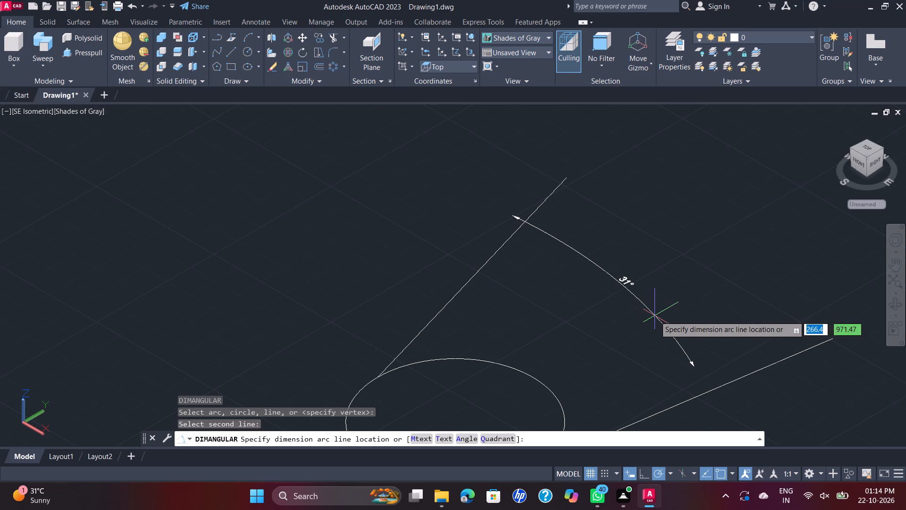
{"action": "key", "text": "Escape"}
{"action": "scroll", "coordinate": [764, 351], "scroll_direction": "down", "scroll_amount": 1}
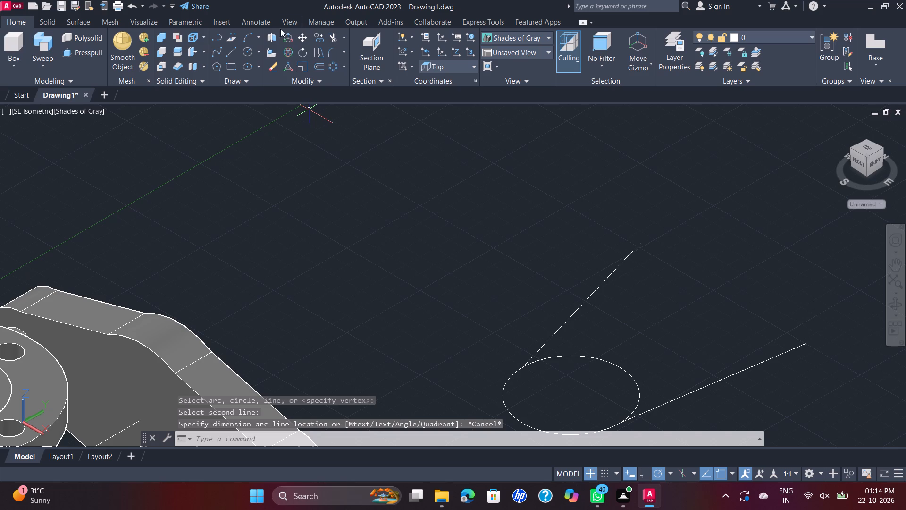
Draw another line about 101 units long at about 69° from the circle's positive-X quadrant.
{"action": "left_click", "coordinate": [230, 54]}
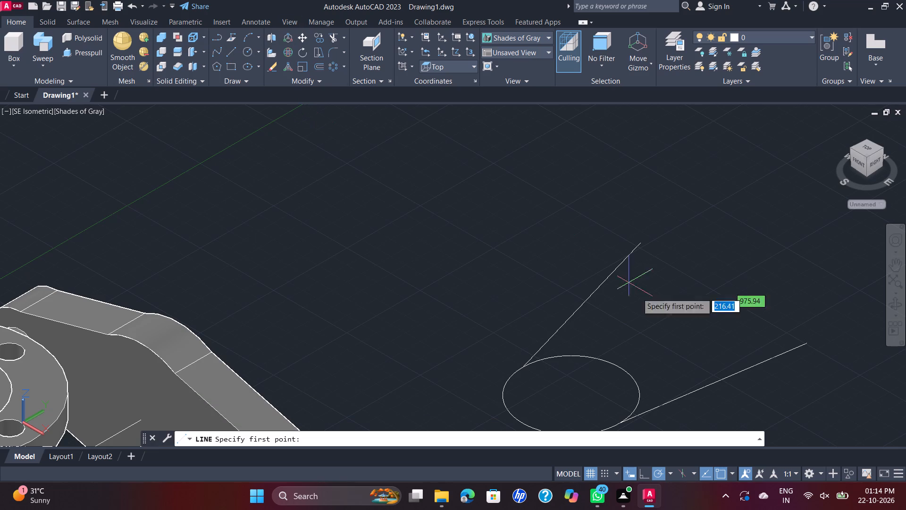
{"action": "left_click", "coordinate": [620, 424]}
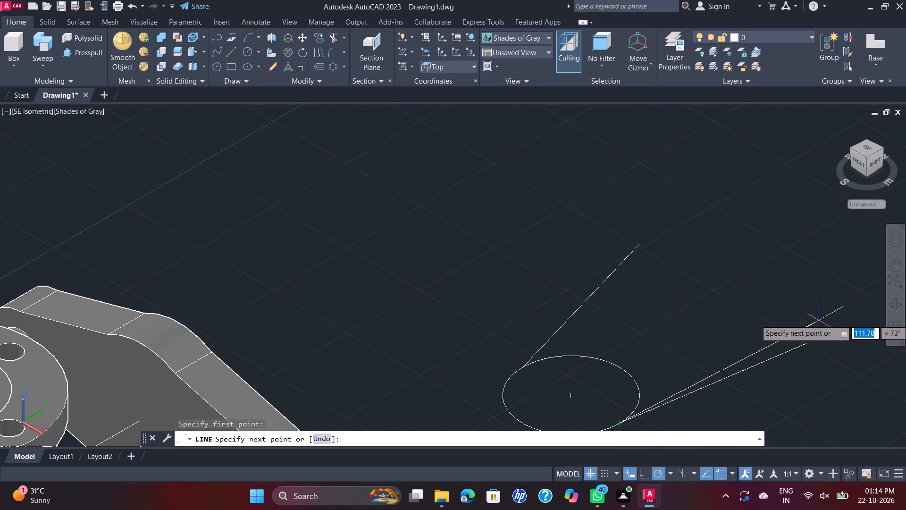
{"action": "middle_click_drag", "start_coordinate": [820, 322], "coordinate": [756, 285]}
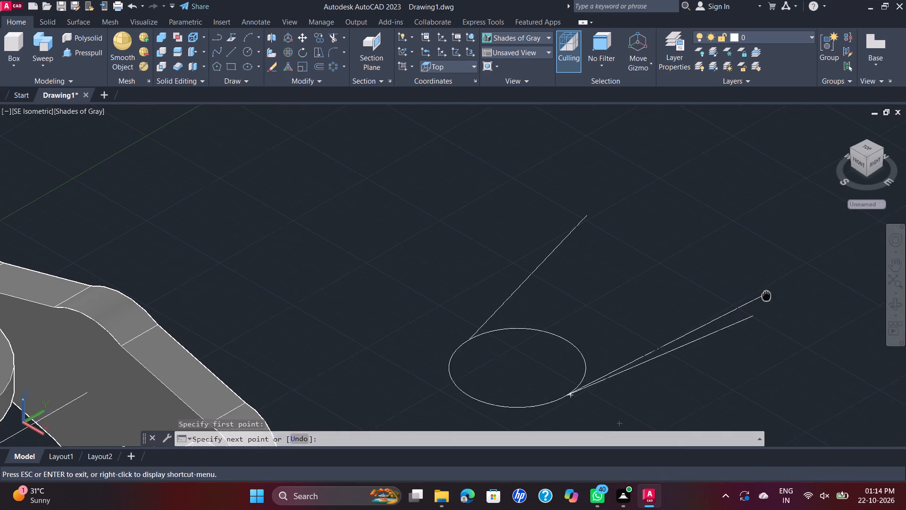
{"action": "middle_click_drag", "start_coordinate": [756, 285], "coordinate": [752, 282]}
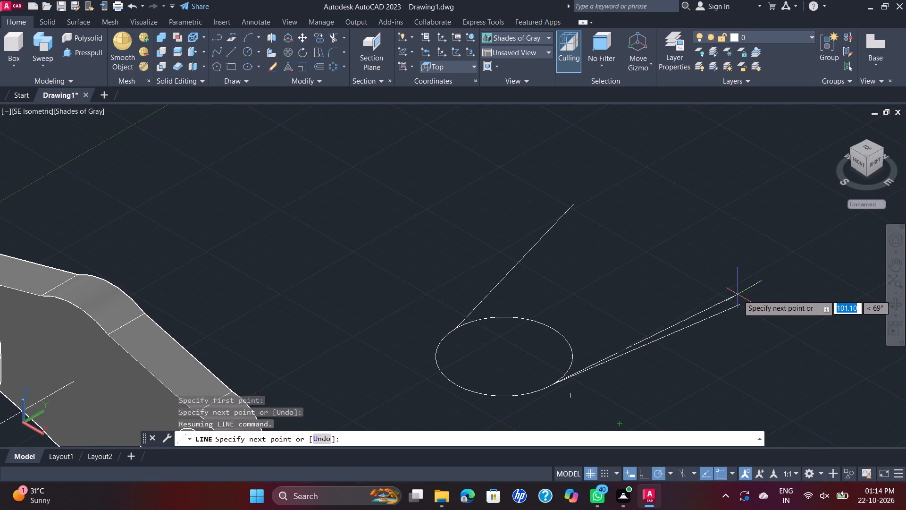
{"action": "left_click", "coordinate": [737, 295]}
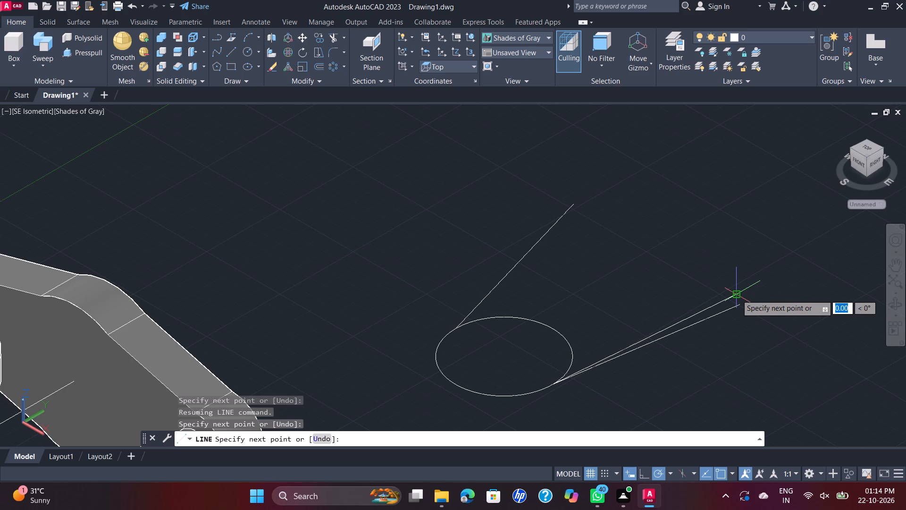
{"action": "key", "text": "Escape"}
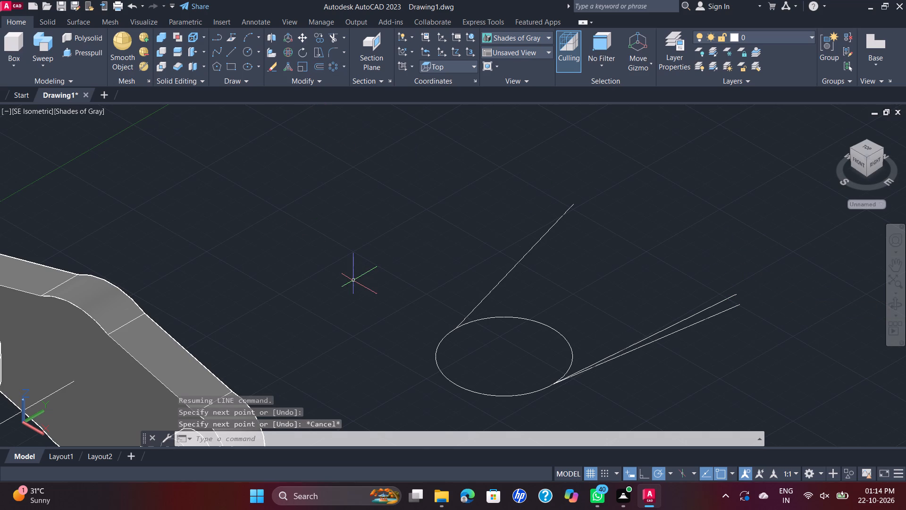
Check the angle between the 95° line and the 69° line with an angular dimension, without placing it.
{"action": "key", "text": "d"}
{"action": "type", "text": "IM"}
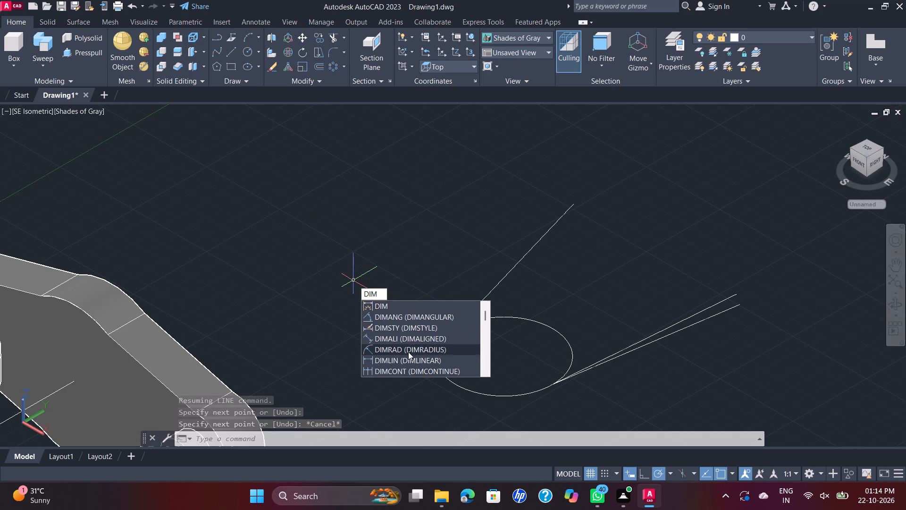
{"action": "left_click", "coordinate": [408, 318]}
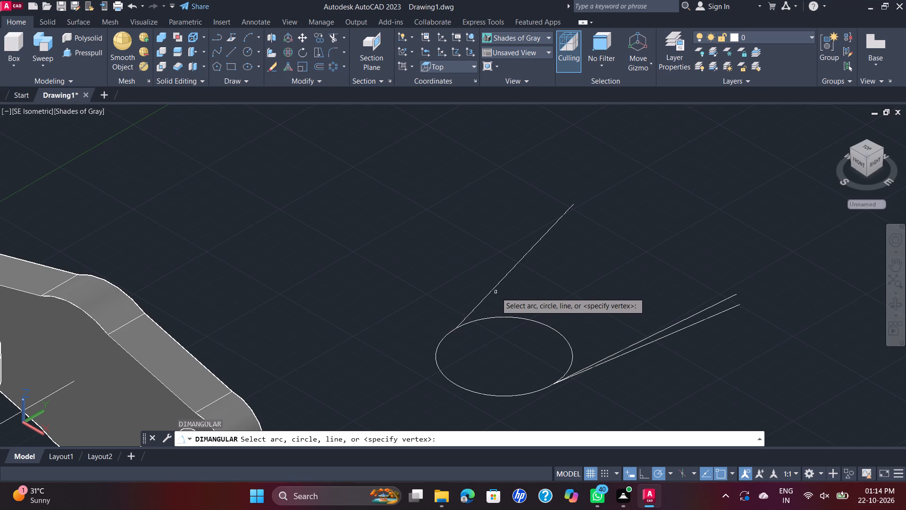
{"action": "left_click", "coordinate": [493, 288]}
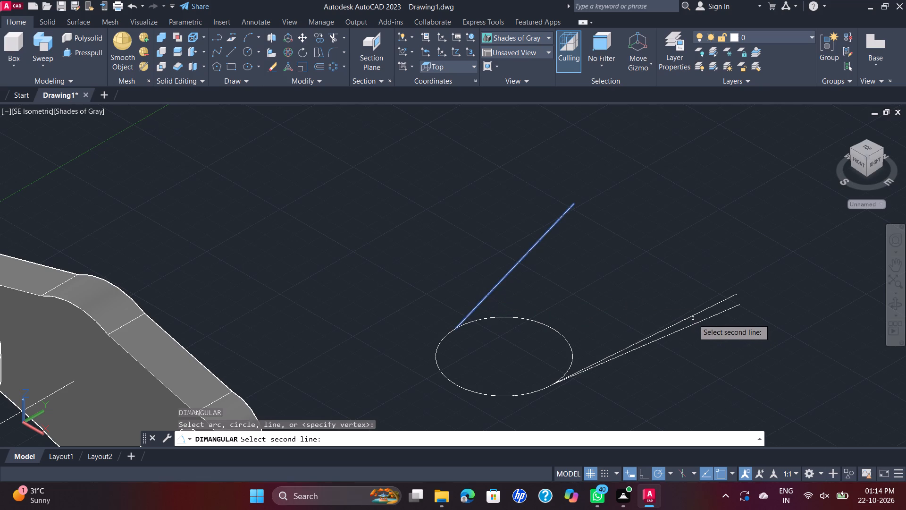
{"action": "left_click", "coordinate": [691, 316]}
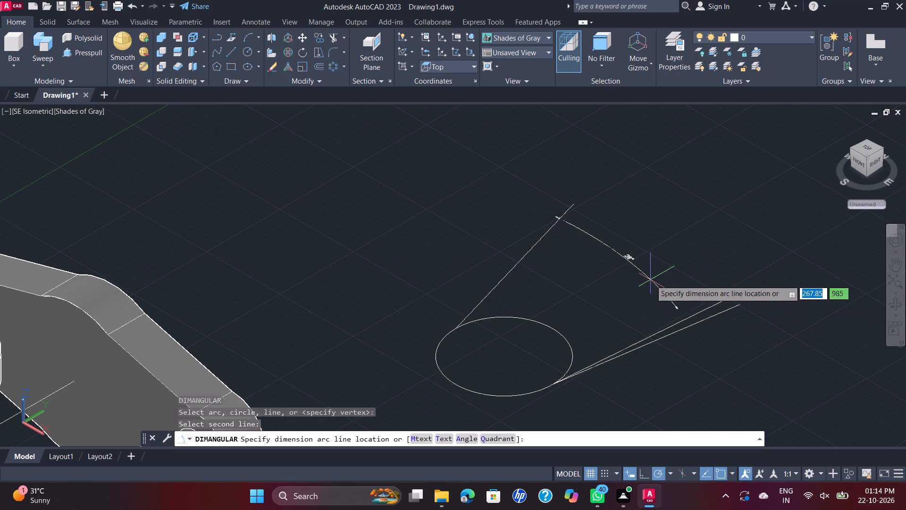
{"action": "scroll", "coordinate": [646, 272], "scroll_direction": "up", "scroll_amount": 2}
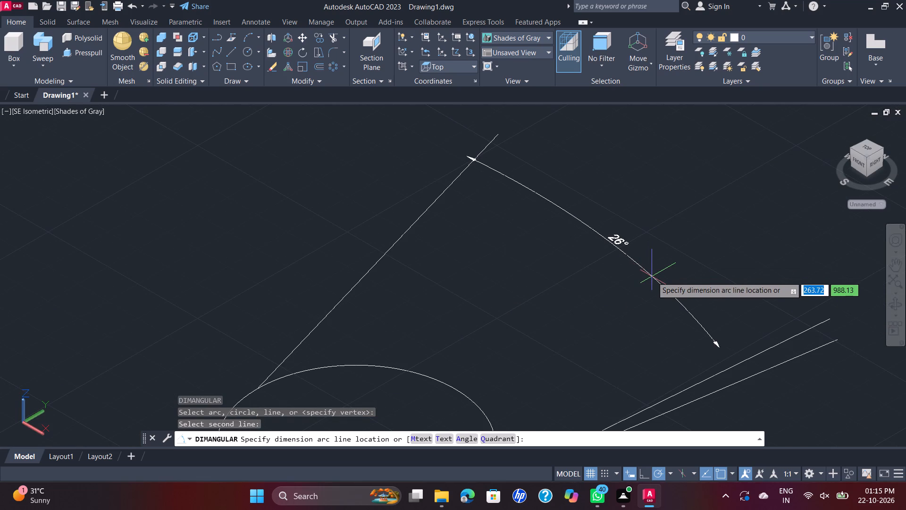
{"action": "scroll", "coordinate": [653, 280], "scroll_direction": "down", "scroll_amount": 1}
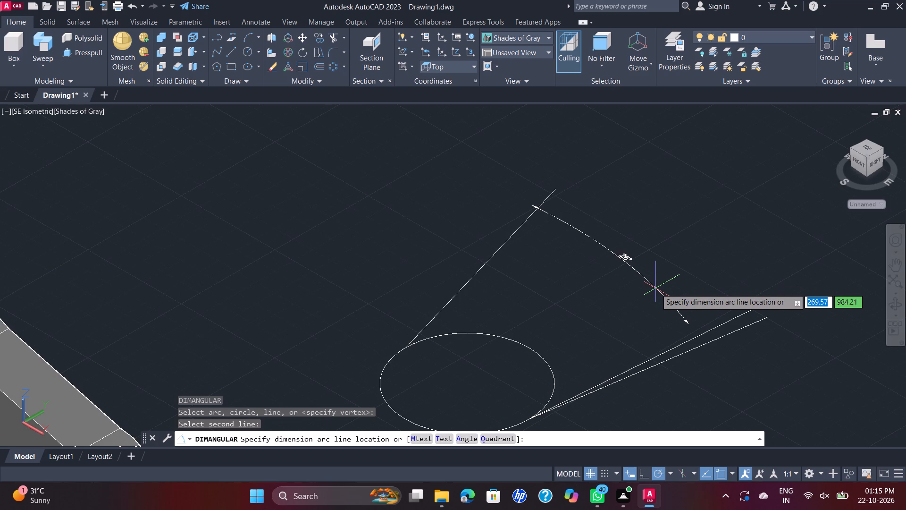
{"action": "key", "text": "Escape"}
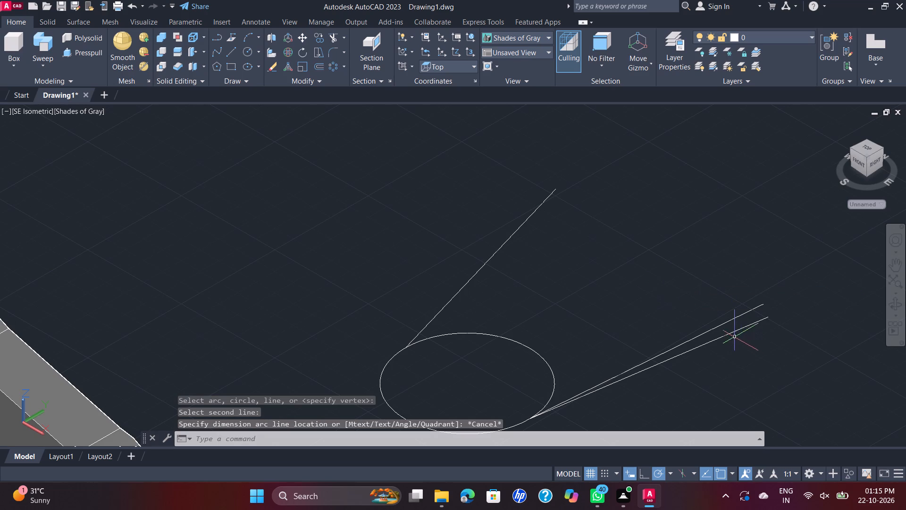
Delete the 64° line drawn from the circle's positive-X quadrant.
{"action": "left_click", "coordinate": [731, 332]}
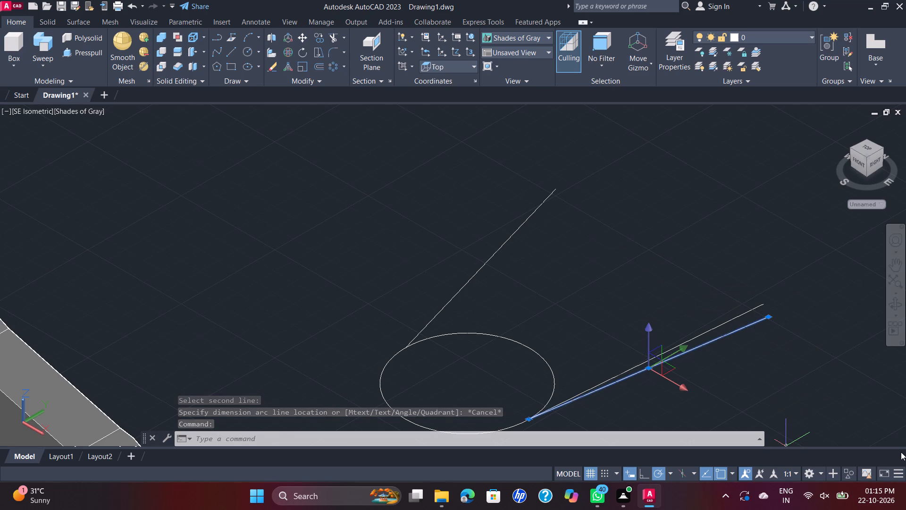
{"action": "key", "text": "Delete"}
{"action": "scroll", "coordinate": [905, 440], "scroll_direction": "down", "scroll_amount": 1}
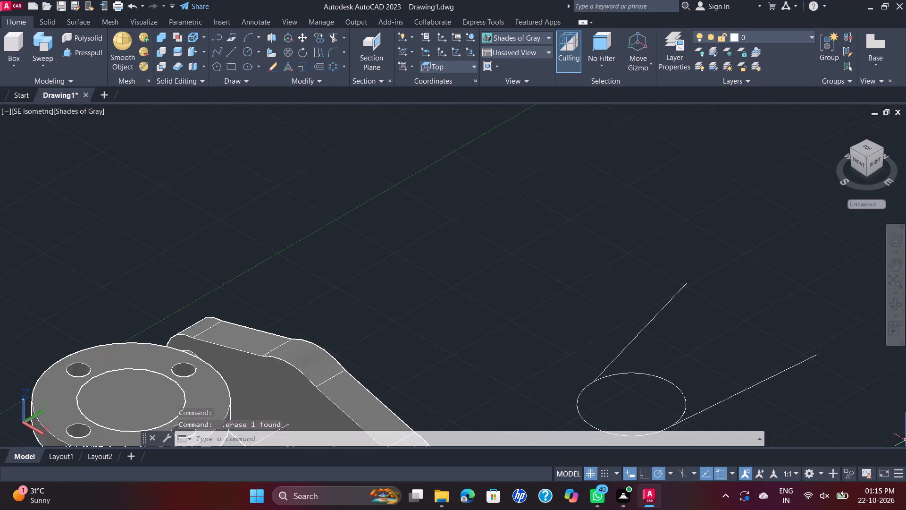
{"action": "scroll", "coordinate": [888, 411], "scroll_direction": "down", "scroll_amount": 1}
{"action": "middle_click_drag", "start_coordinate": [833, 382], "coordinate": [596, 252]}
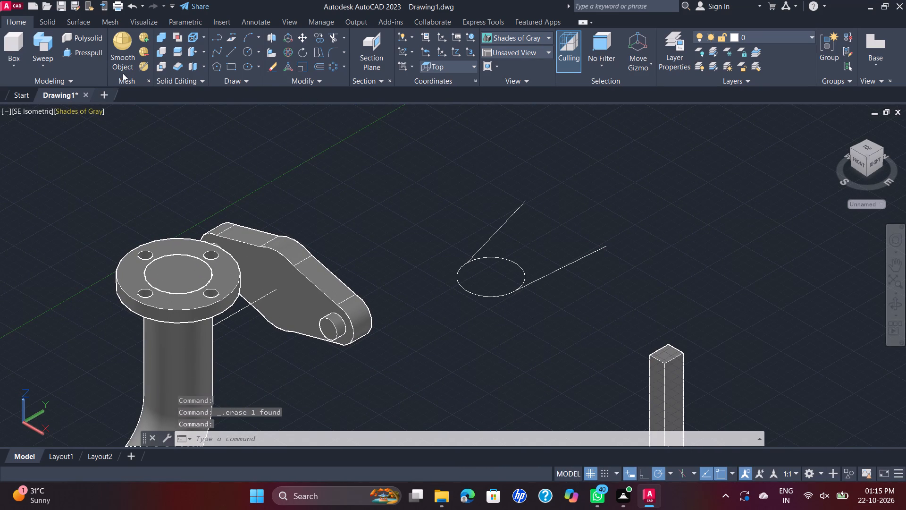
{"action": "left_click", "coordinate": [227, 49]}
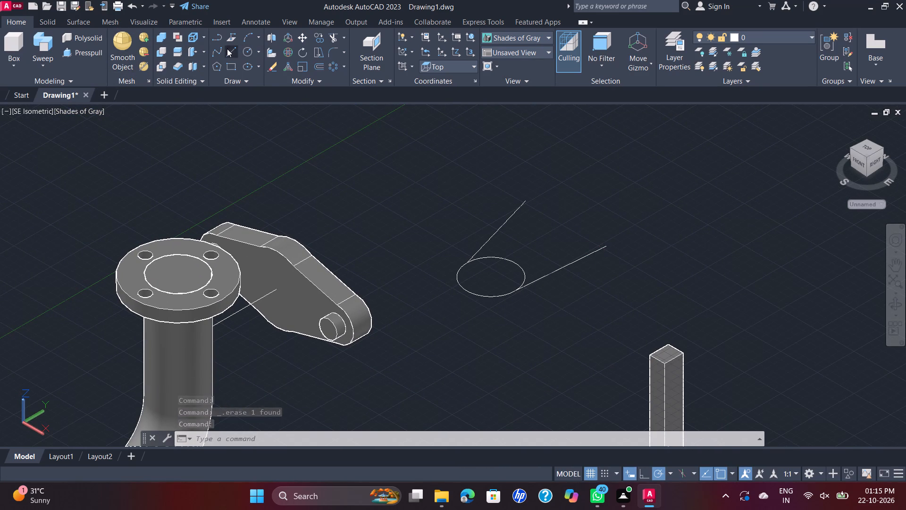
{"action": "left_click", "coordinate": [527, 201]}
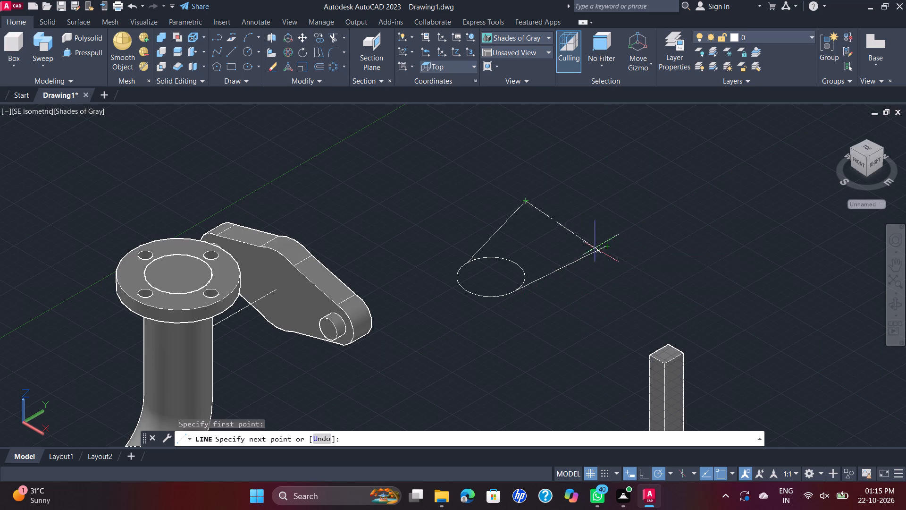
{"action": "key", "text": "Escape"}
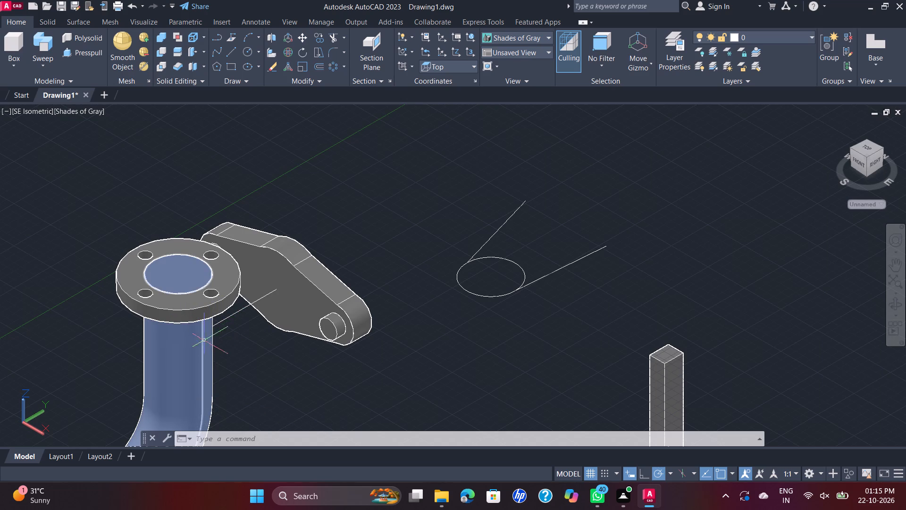
Move the circle and its two diverging lines from the circle's centre onto the centre of the top flange's bore.
{"action": "left_click", "coordinate": [626, 172]}
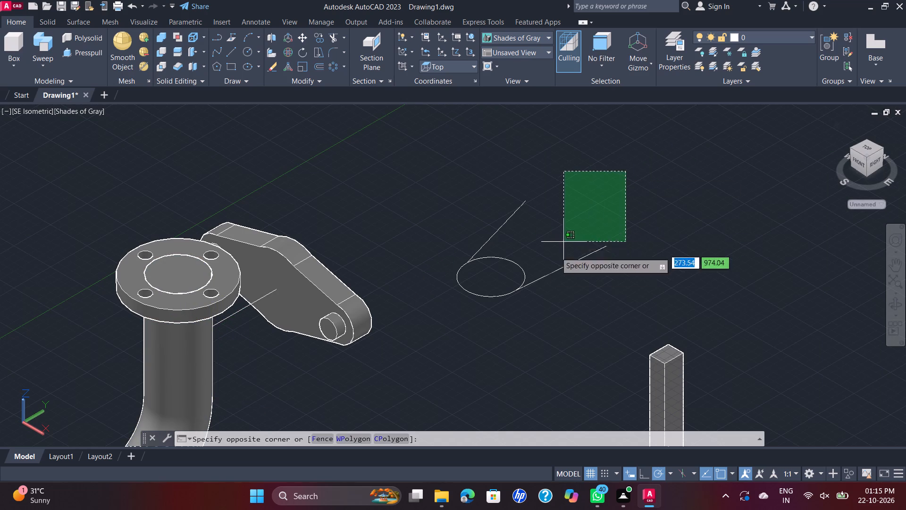
{"action": "left_click", "coordinate": [464, 333]}
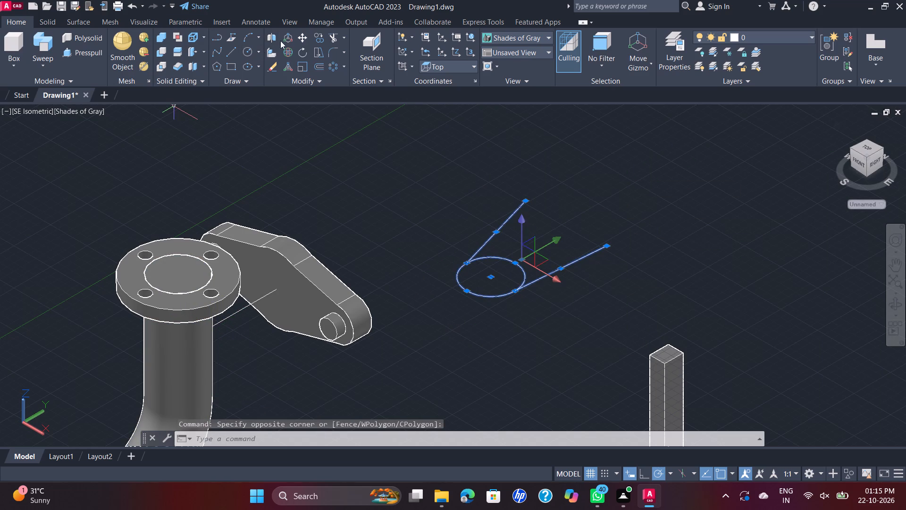
{"action": "left_click", "coordinate": [302, 37]}
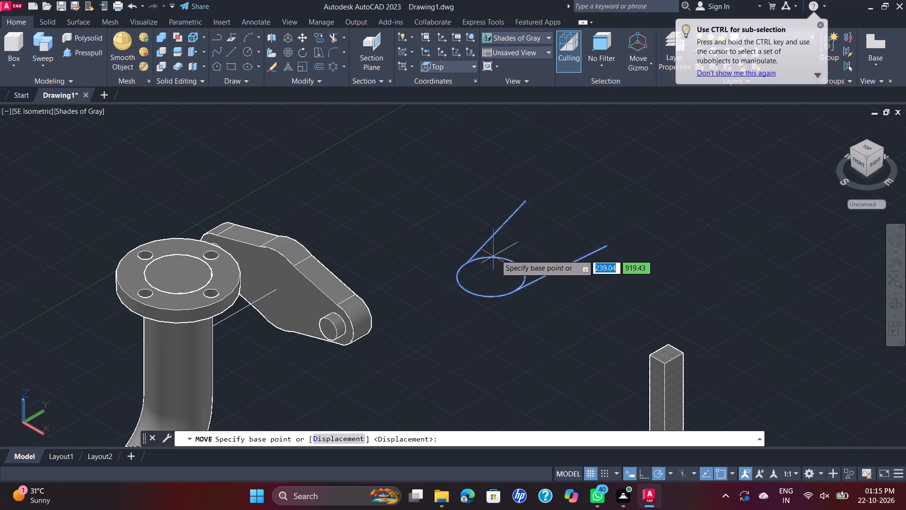
{"action": "left_click", "coordinate": [493, 275]}
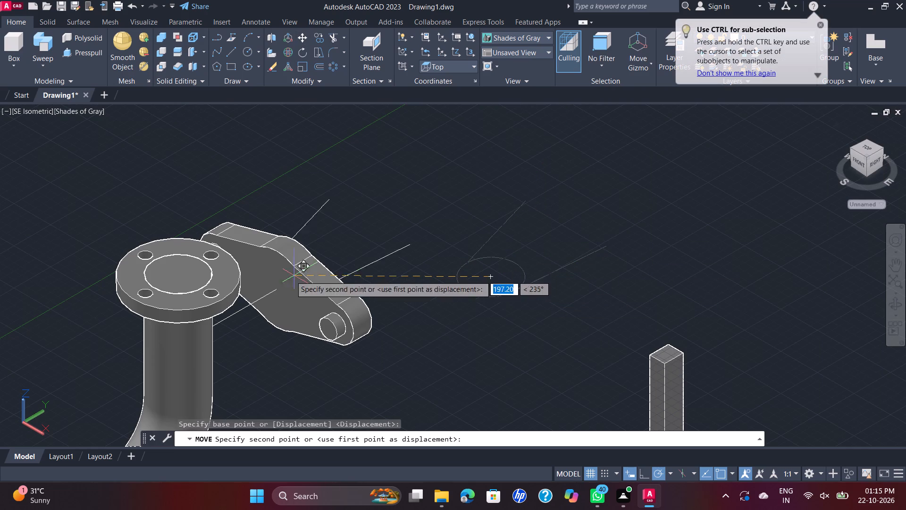
{"action": "left_click", "coordinate": [178, 276]}
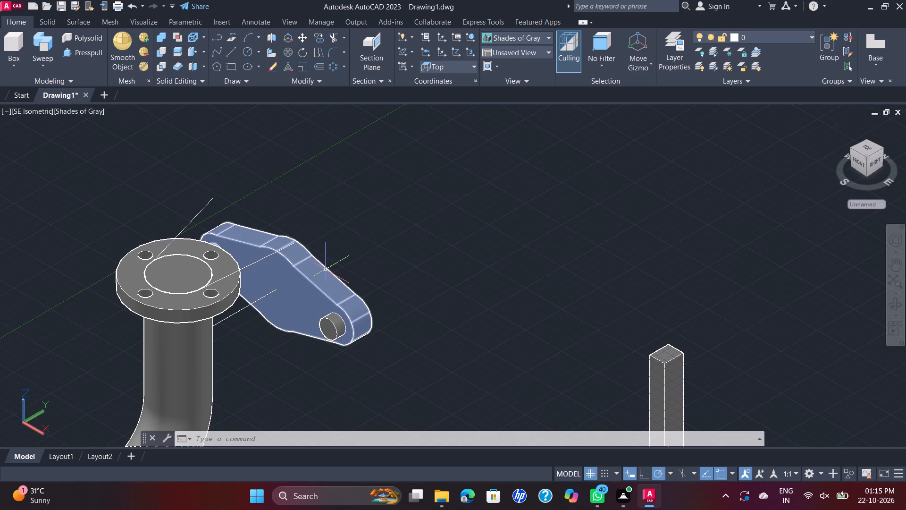
Change the visual style to 2D Wireframe so the circle and lines overlapping the top flange can be picked.
{"action": "left_click", "coordinate": [181, 233]}
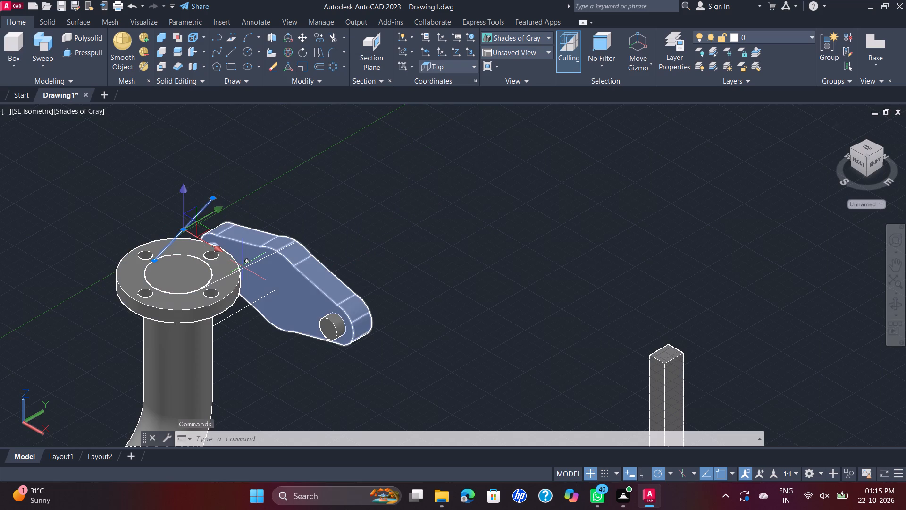
{"action": "left_click", "coordinate": [243, 267]}
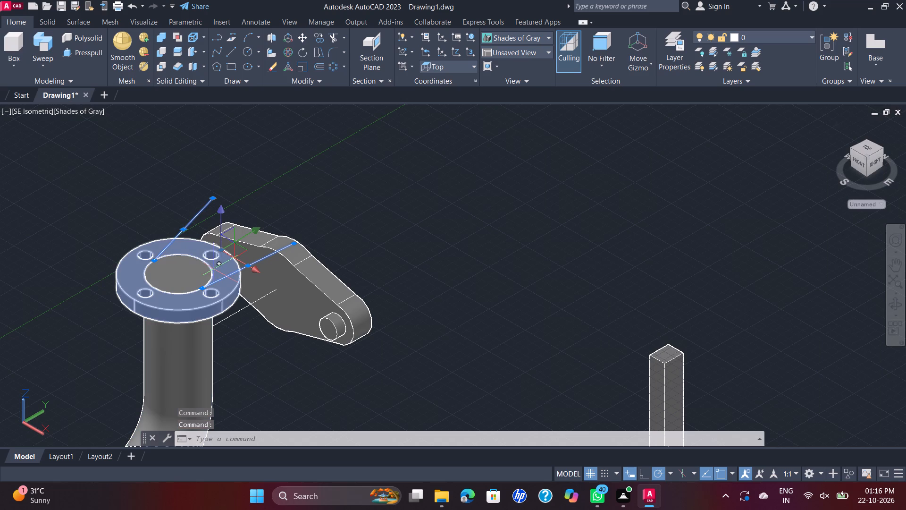
{"action": "scroll", "coordinate": [211, 269], "scroll_direction": "up", "scroll_amount": 1}
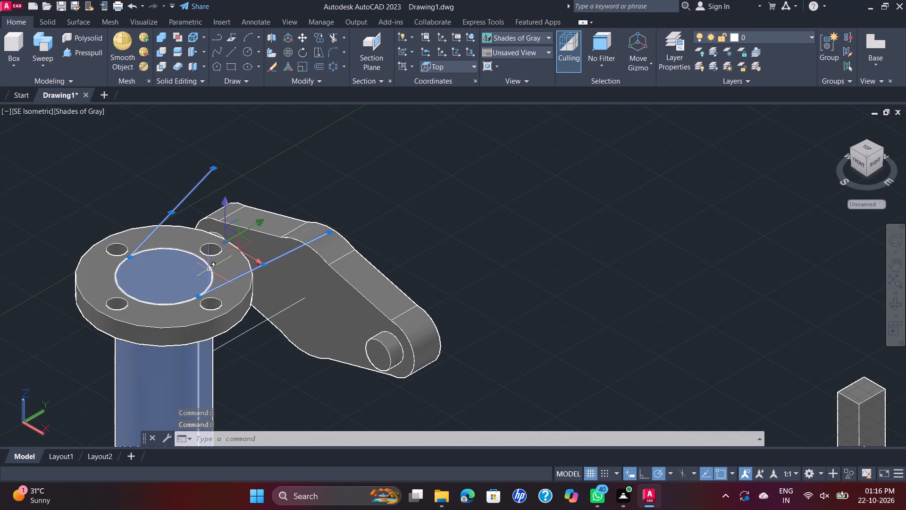
{"action": "scroll", "coordinate": [211, 270], "scroll_direction": "up", "scroll_amount": 4}
{"action": "scroll", "coordinate": [210, 270], "scroll_direction": "down", "scroll_amount": 1}
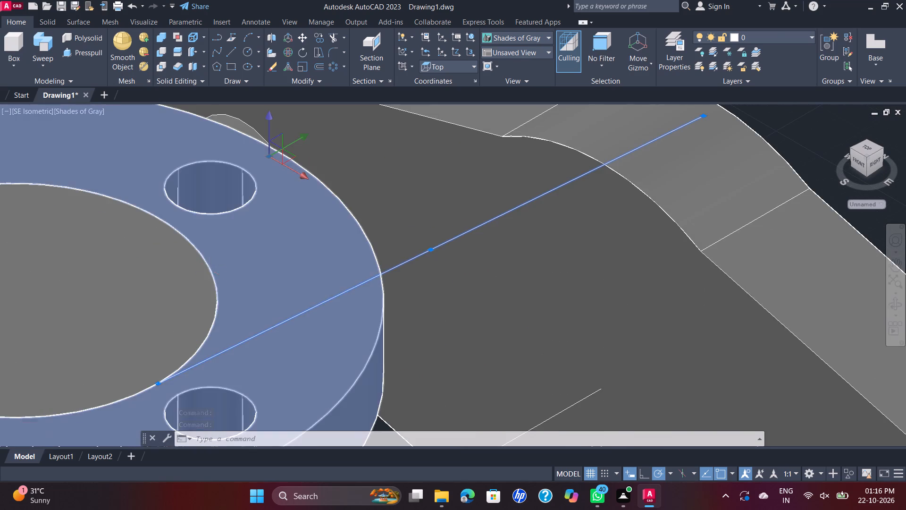
{"action": "scroll", "coordinate": [210, 270], "scroll_direction": "down", "scroll_amount": 3}
{"action": "scroll", "coordinate": [187, 291], "scroll_direction": "up", "scroll_amount": 2}
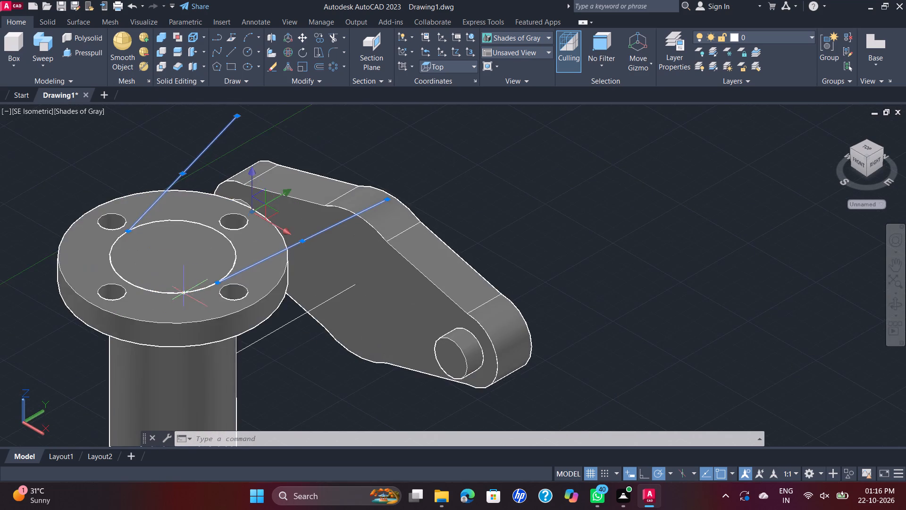
{"action": "scroll", "coordinate": [181, 294], "scroll_direction": "up", "scroll_amount": 2}
{"action": "scroll", "coordinate": [161, 295], "scroll_direction": "down", "scroll_amount": 2}
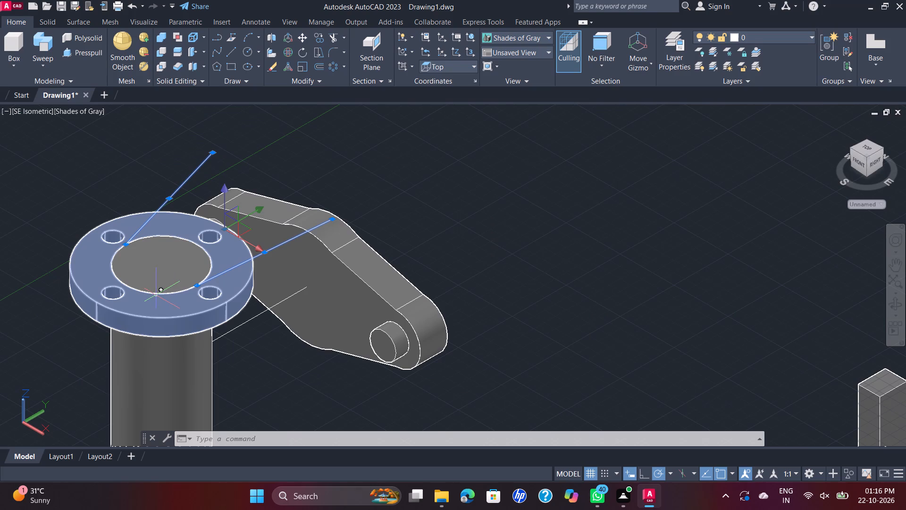
{"action": "scroll", "coordinate": [148, 290], "scroll_direction": "up", "scroll_amount": 3}
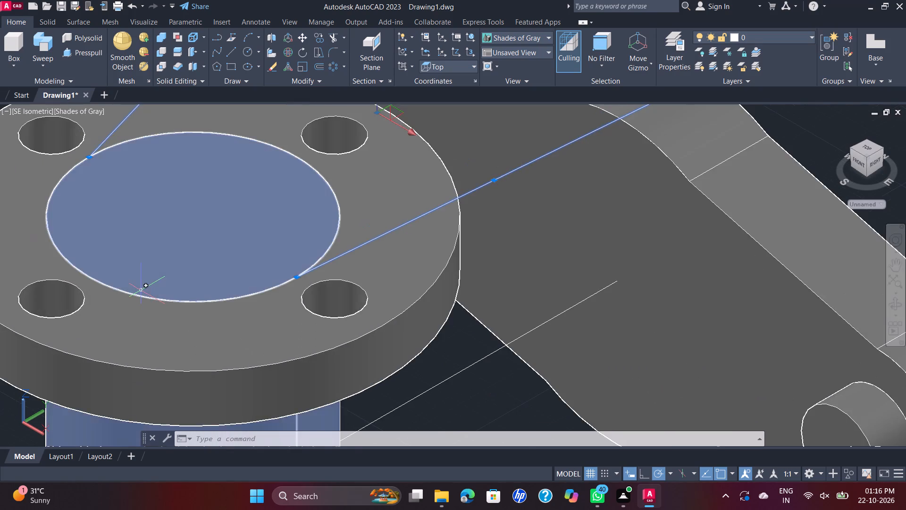
{"action": "scroll", "coordinate": [140, 292], "scroll_direction": "up", "scroll_amount": 1}
{"action": "scroll", "coordinate": [139, 296], "scroll_direction": "down", "scroll_amount": 2}
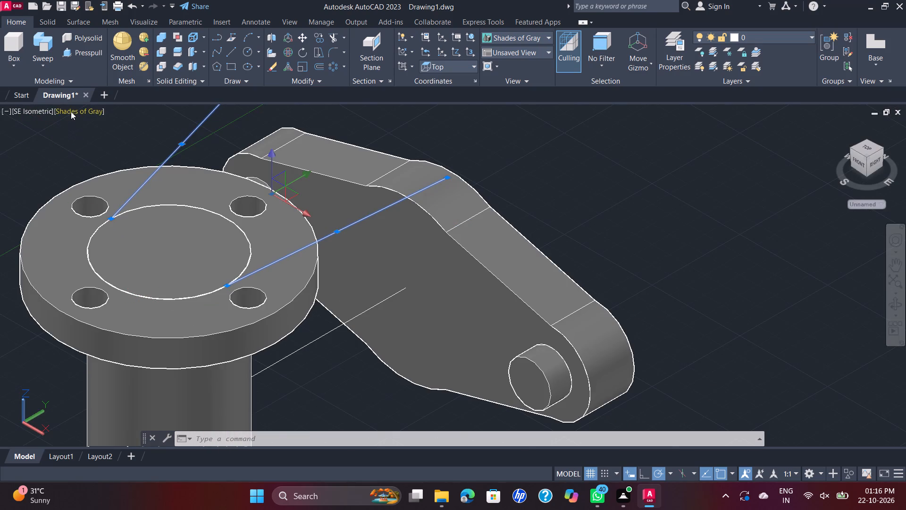
{"action": "left_click", "coordinate": [71, 111]}
{"action": "left_click", "coordinate": [102, 140]}
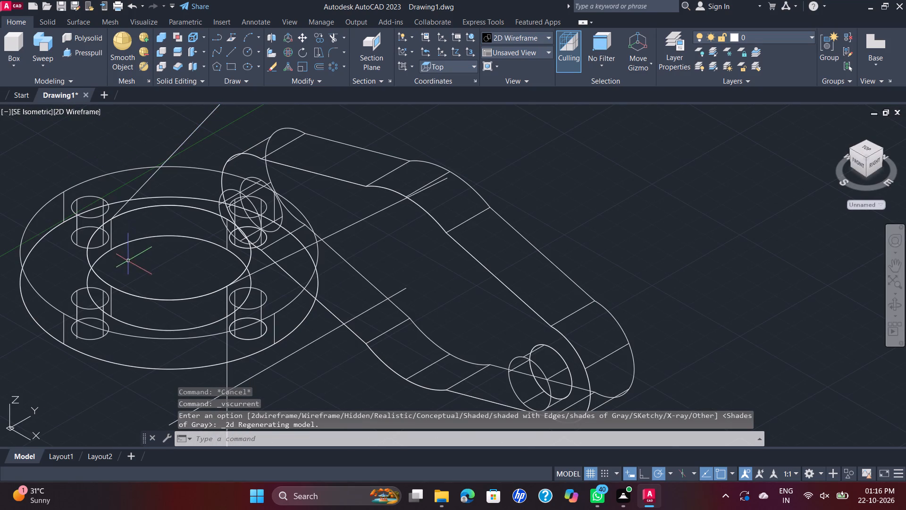
Move the circle and its two diverging lines 85 straight down from the top flange's bore centre.
{"action": "scroll", "coordinate": [93, 266], "scroll_direction": "up", "scroll_amount": 2}
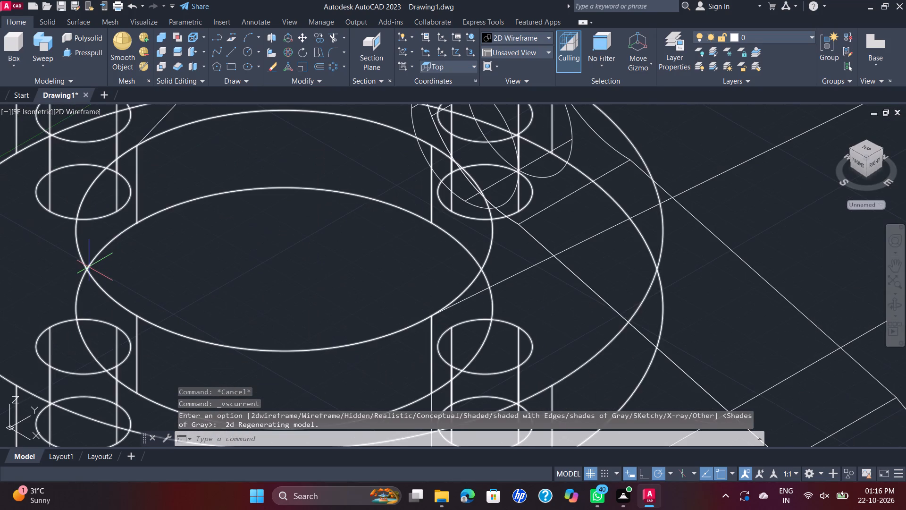
{"action": "scroll", "coordinate": [88, 267], "scroll_direction": "down", "scroll_amount": 1}
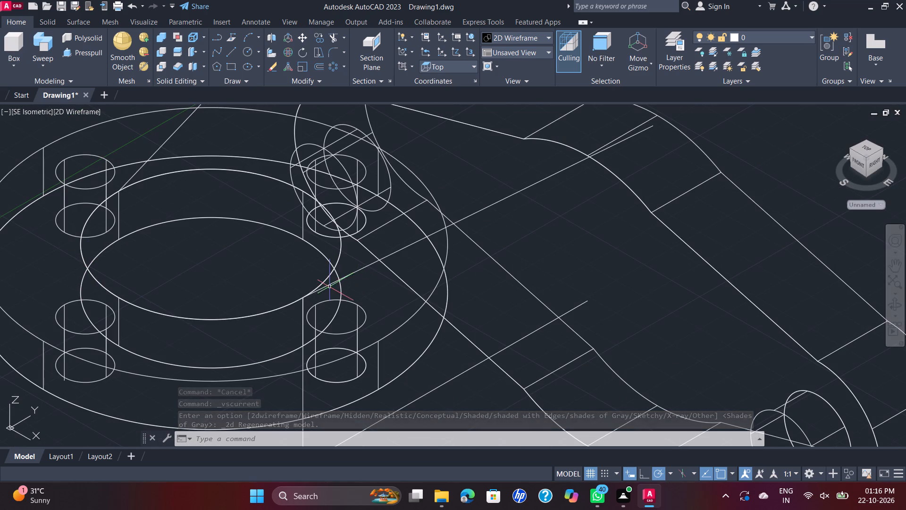
{"action": "left_click", "coordinate": [322, 283]}
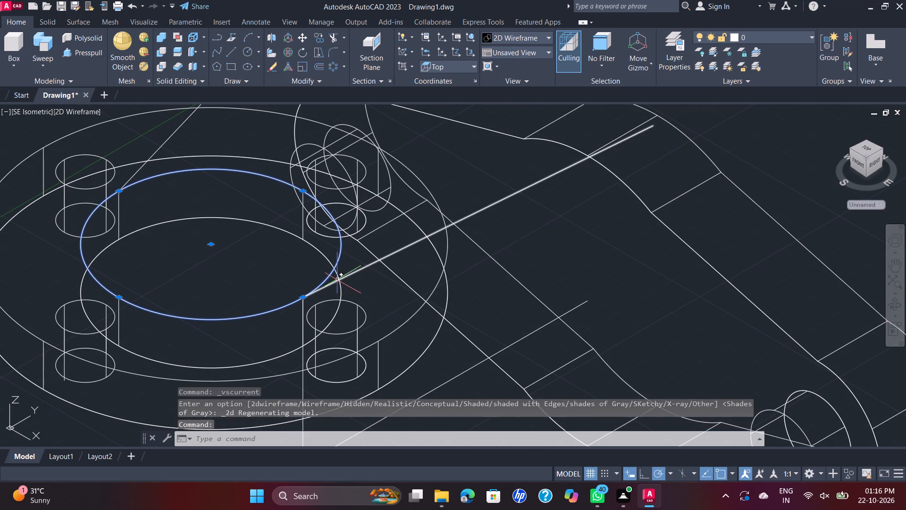
{"action": "left_click", "coordinate": [337, 279]}
{"action": "left_click", "coordinate": [147, 164]}
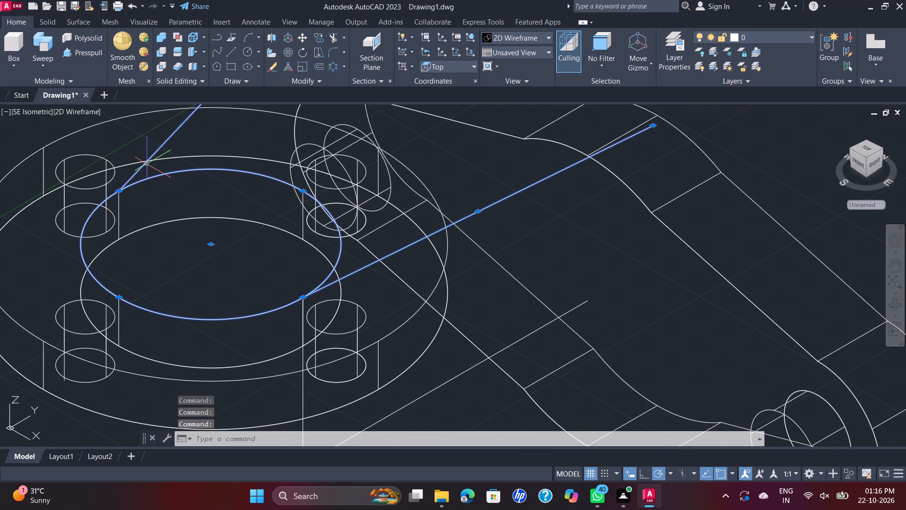
{"action": "scroll", "coordinate": [181, 166], "scroll_direction": "down", "scroll_amount": 2}
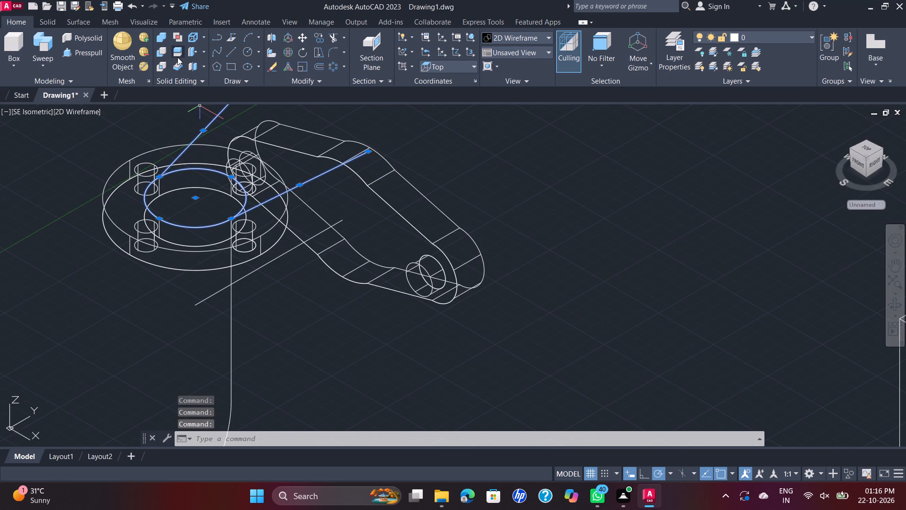
{"action": "left_click", "coordinate": [305, 37]}
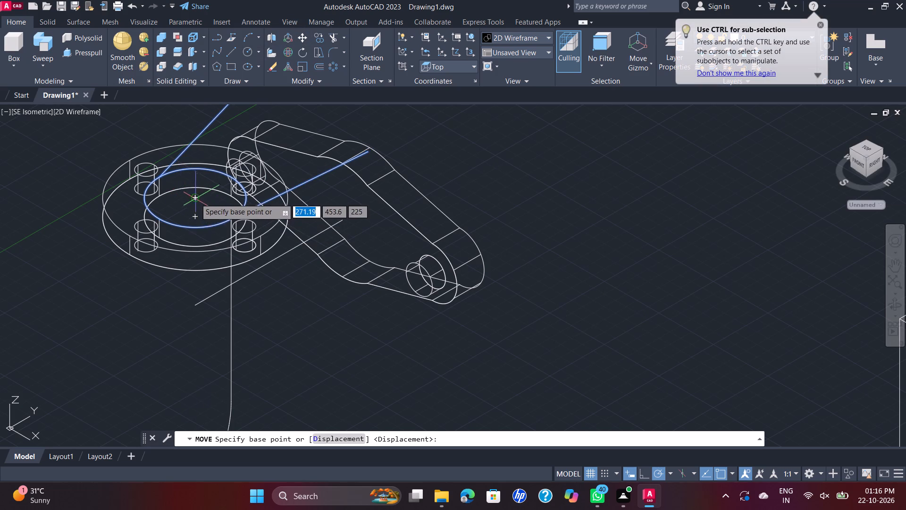
{"action": "left_click", "coordinate": [194, 197]}
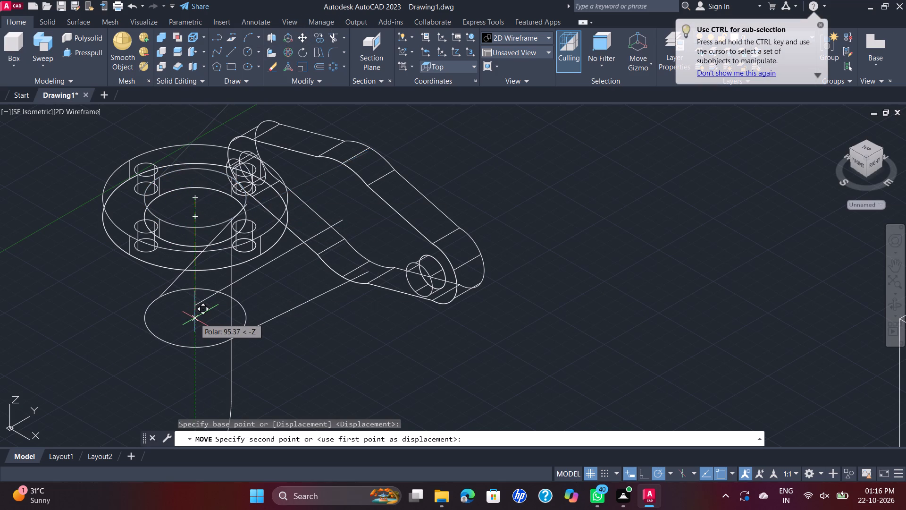
{"action": "type", "text": "85"}
{"action": "key", "text": "Return"}
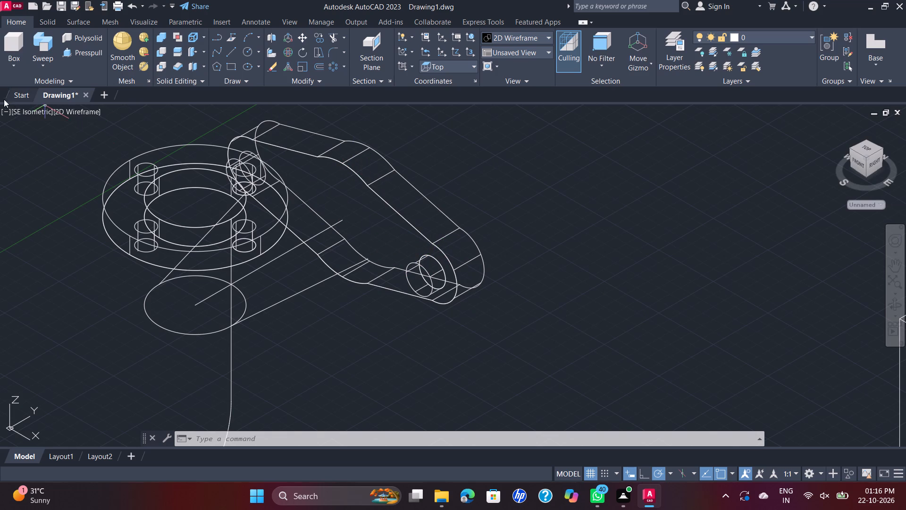
In the Shades of Gray visual style, delete the line running from the vertical pipe's axis toward the oval flange.
{"action": "left_click", "coordinate": [66, 107]}
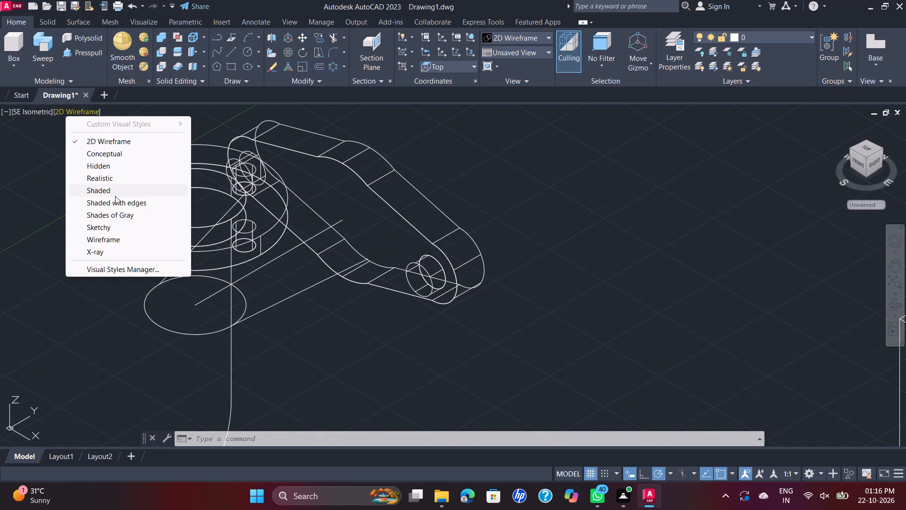
{"action": "left_click", "coordinate": [125, 211]}
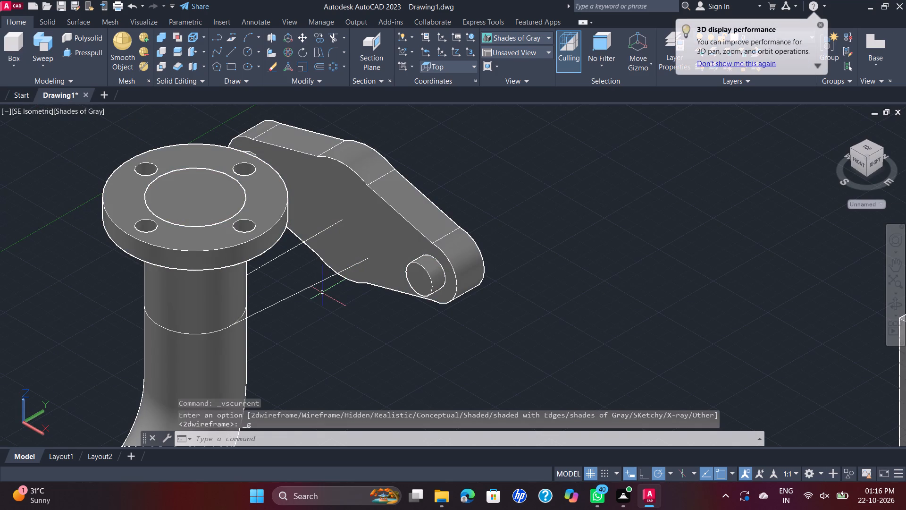
{"action": "left_click", "coordinate": [317, 234]}
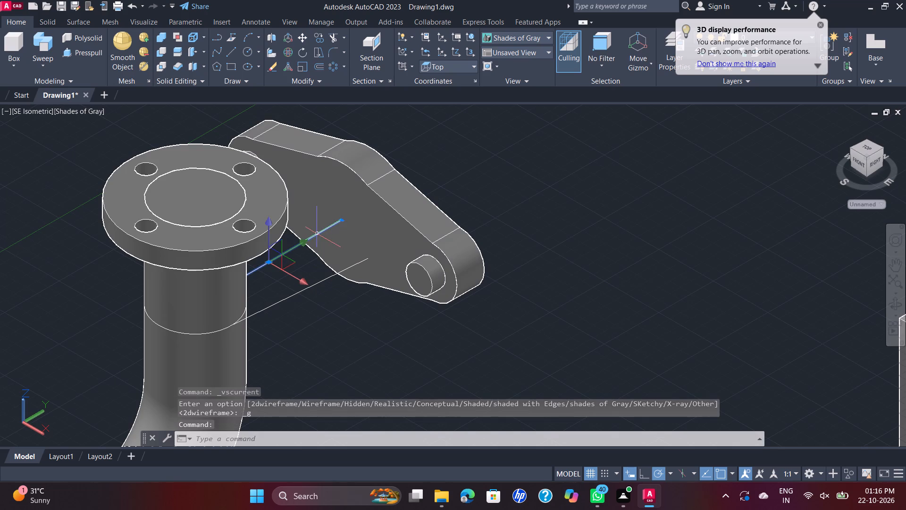
{"action": "key", "text": "Delete"}
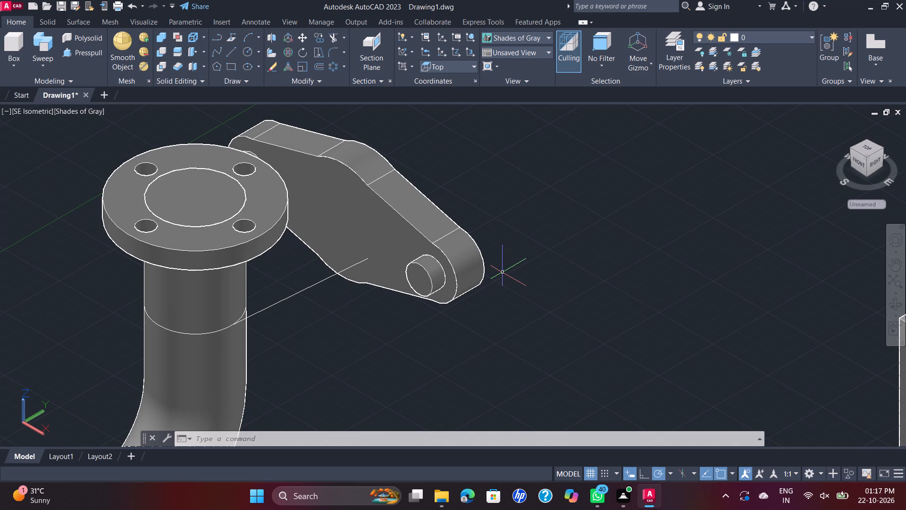
Examine the whole pipe bend, its base support and the area around the side flange.
{"action": "scroll", "coordinate": [589, 288], "scroll_direction": "down", "scroll_amount": 1}
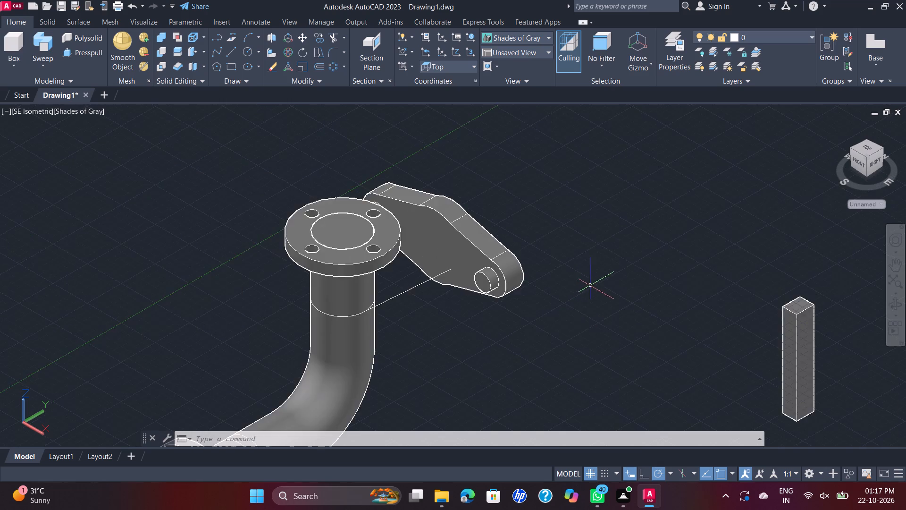
{"action": "scroll", "coordinate": [594, 280], "scroll_direction": "down", "scroll_amount": 2}
{"action": "scroll", "coordinate": [552, 273], "scroll_direction": "up", "scroll_amount": 2}
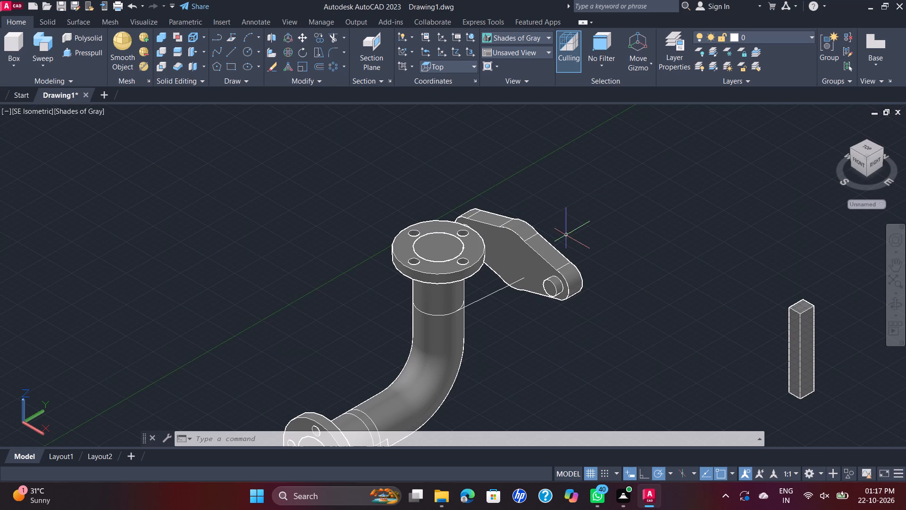
{"action": "scroll", "coordinate": [571, 232], "scroll_direction": "up", "scroll_amount": 1}
{"action": "scroll", "coordinate": [588, 206], "scroll_direction": "down", "scroll_amount": 3}
{"action": "scroll", "coordinate": [542, 319], "scroll_direction": "up", "scroll_amount": 2}
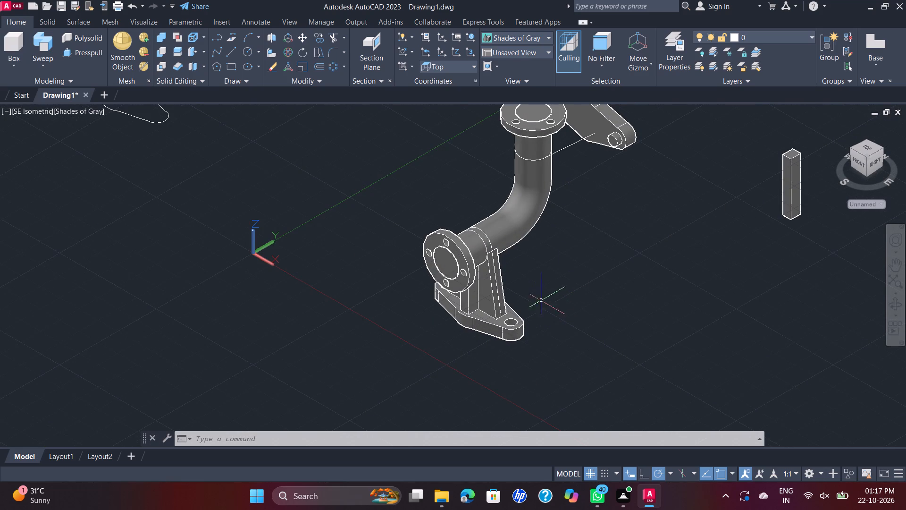
{"action": "scroll", "coordinate": [658, 155], "scroll_direction": "down", "scroll_amount": 1}
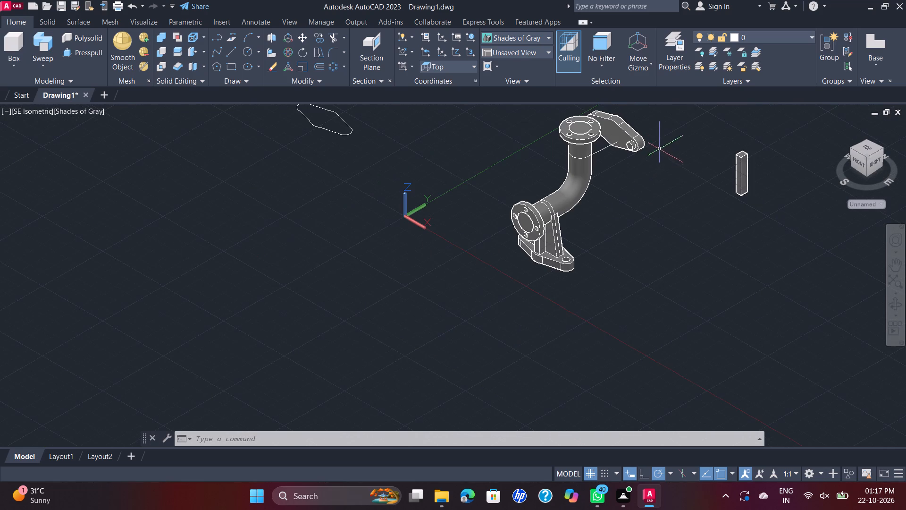
{"action": "middle_click_drag", "start_coordinate": [660, 149], "coordinate": [630, 249]}
{"action": "scroll", "coordinate": [597, 232], "scroll_direction": "up", "scroll_amount": 3}
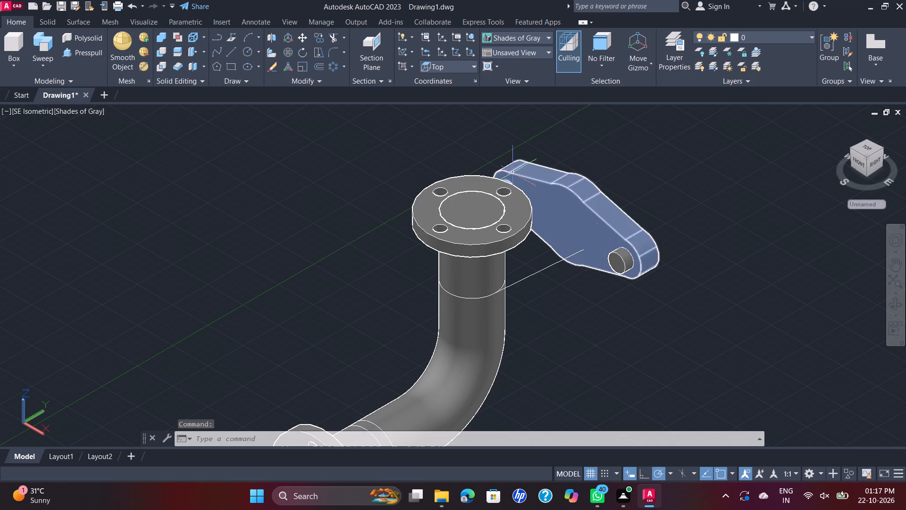
Change the visual style to 2D Wireframe.
{"action": "left_click", "coordinate": [26, 110]}
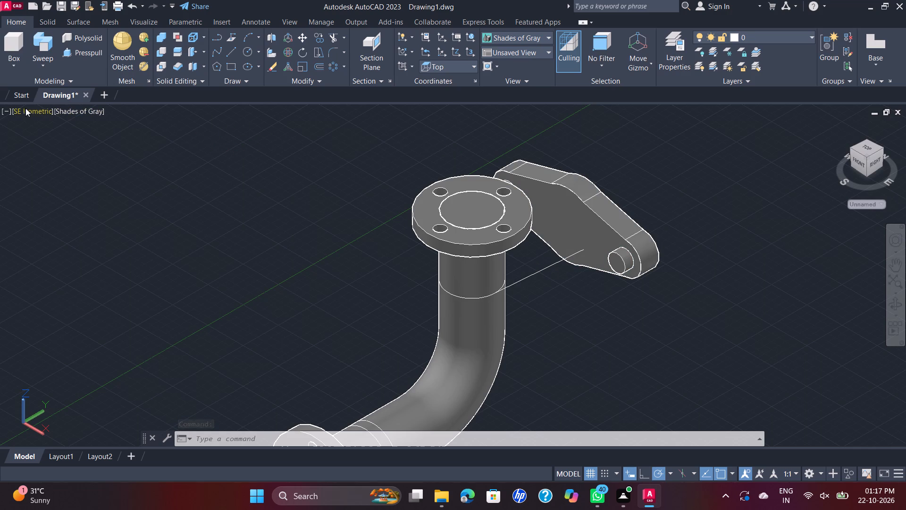
{"action": "left_click", "coordinate": [82, 110]}
{"action": "left_click", "coordinate": [77, 115]}
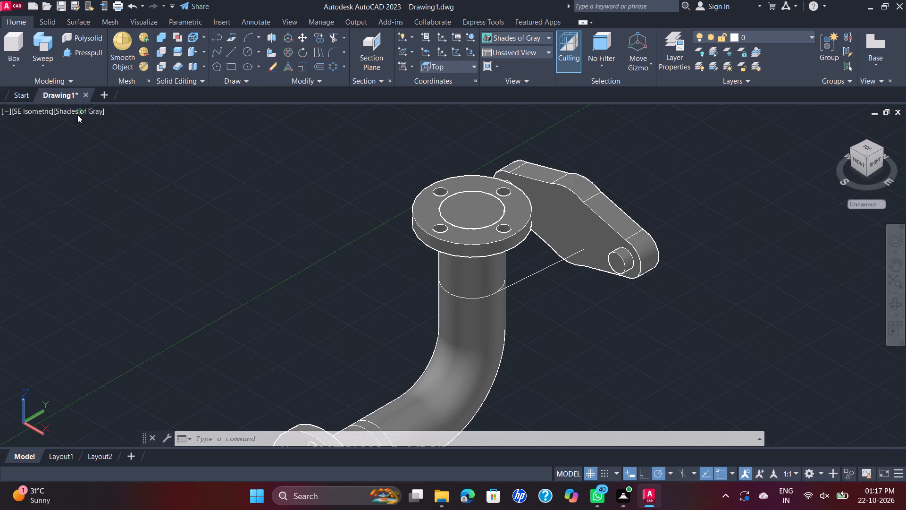
{"action": "left_click", "coordinate": [76, 112]}
{"action": "left_click", "coordinate": [111, 144]}
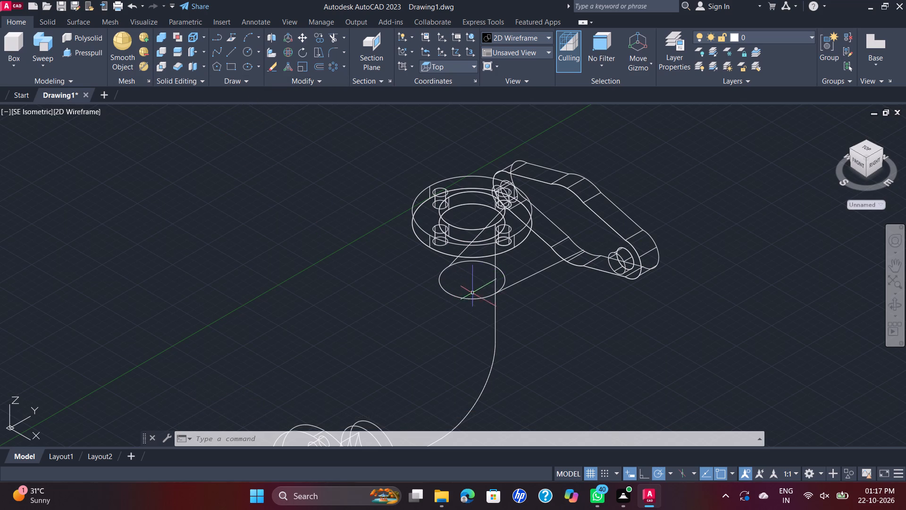
Draw a line connecting the far endpoints of the two diverging lines beside the oval flange.
{"action": "left_click", "coordinate": [232, 52]}
{"action": "scroll", "coordinate": [623, 256], "scroll_direction": "up", "scroll_amount": 2}
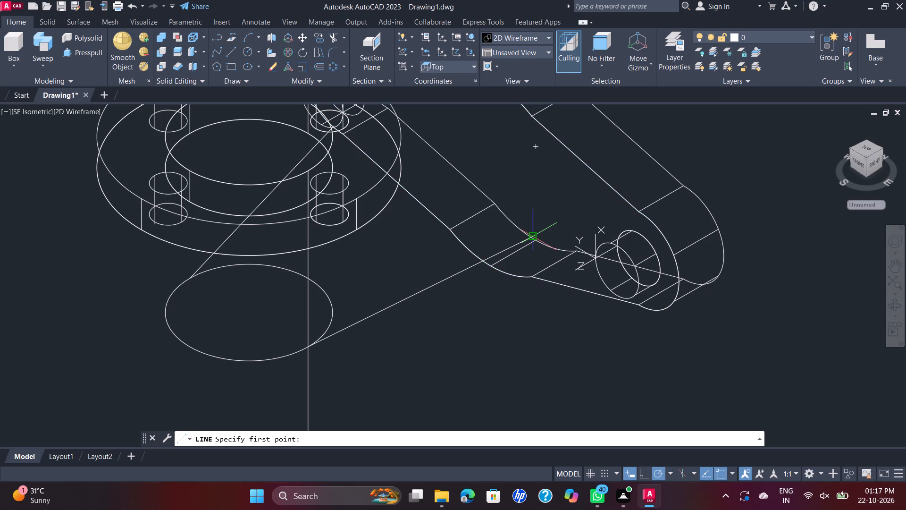
{"action": "left_click", "coordinate": [534, 237]}
{"action": "scroll", "coordinate": [505, 163], "scroll_direction": "down", "scroll_amount": 2}
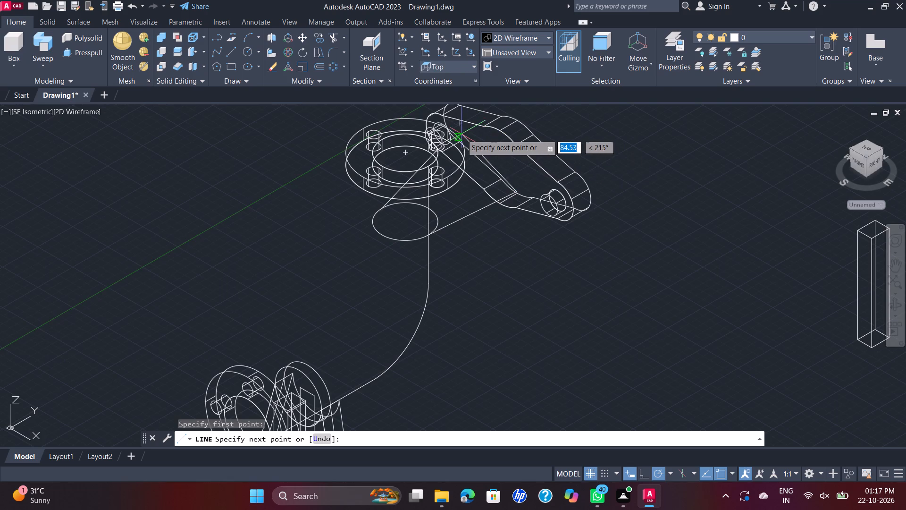
{"action": "scroll", "coordinate": [461, 134], "scroll_direction": "up", "scroll_amount": 4}
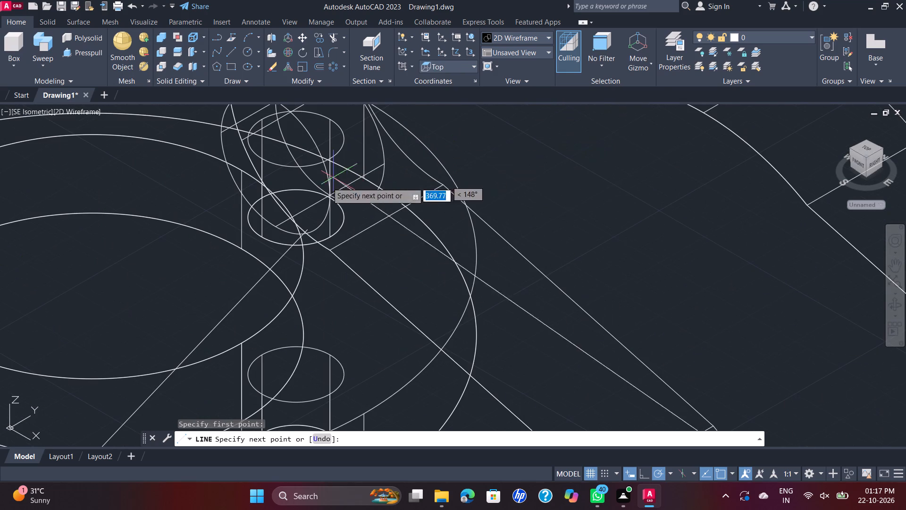
{"action": "scroll", "coordinate": [304, 230], "scroll_direction": "up", "scroll_amount": 3}
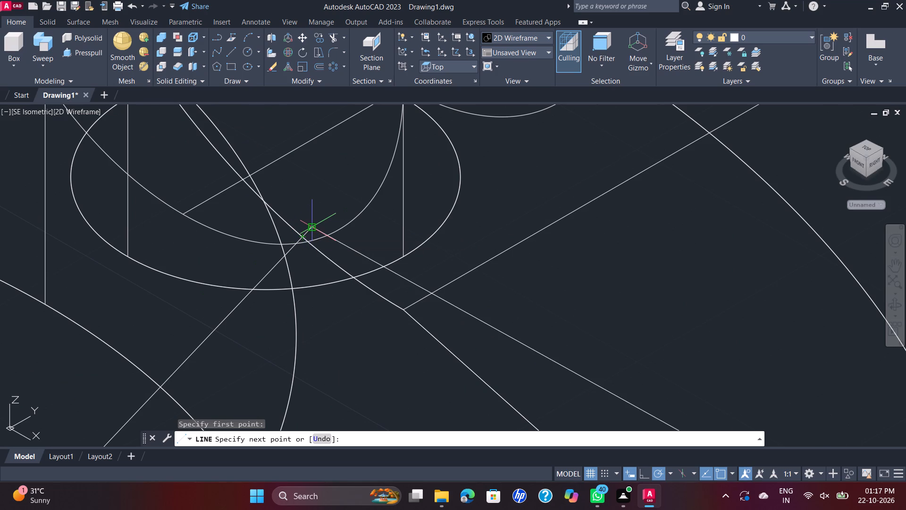
{"action": "left_click", "coordinate": [310, 229]}
{"action": "scroll", "coordinate": [325, 218], "scroll_direction": "down", "scroll_amount": 3}
{"action": "scroll", "coordinate": [397, 205], "scroll_direction": "down", "scroll_amount": 2}
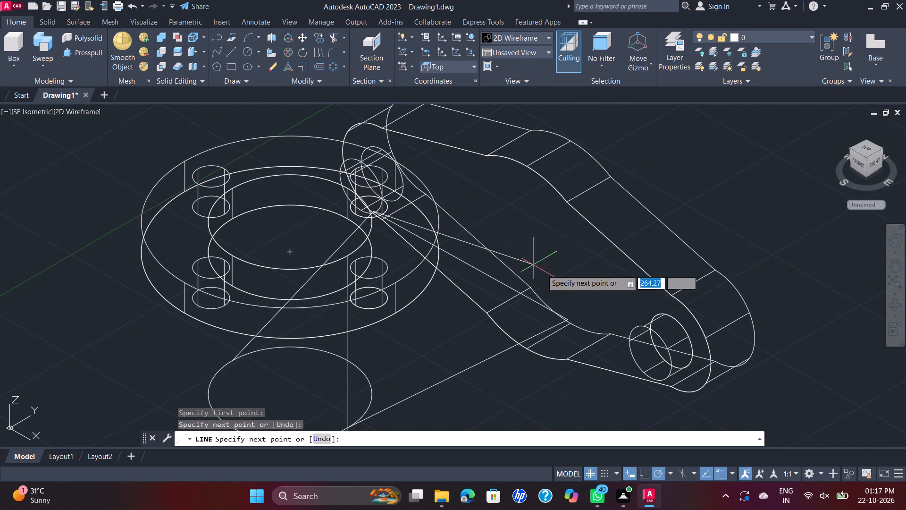
{"action": "key", "text": "Escape"}
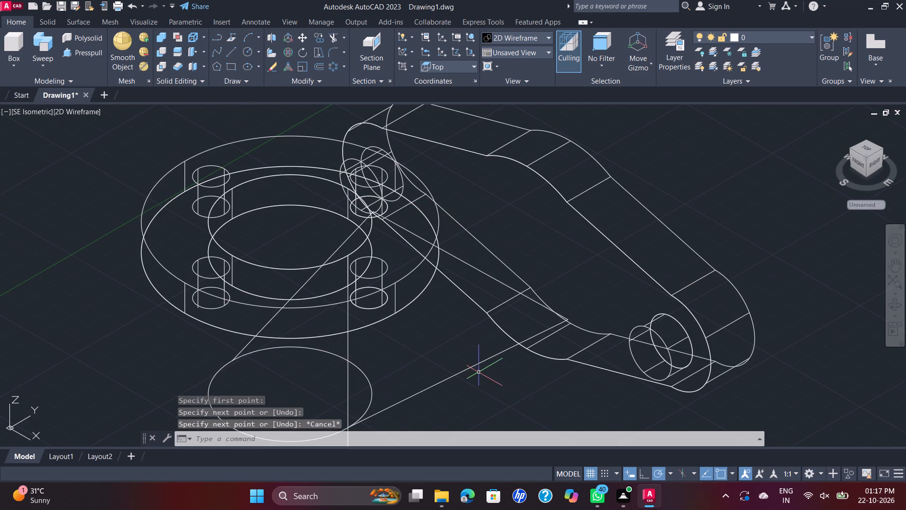
Join the two diverging lines and their connecting line into one polyline, including the circle in the selection.
{"action": "left_click", "coordinate": [478, 363]}
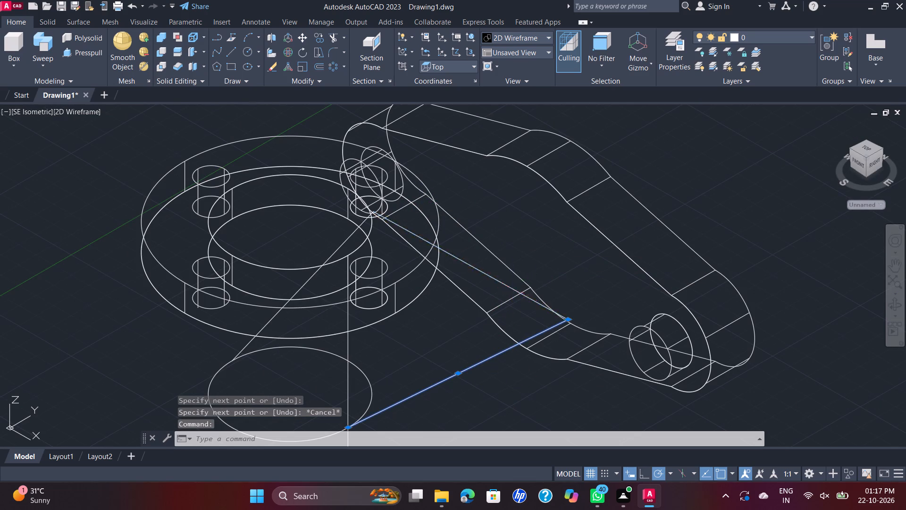
{"action": "left_click", "coordinate": [512, 288]}
{"action": "left_click", "coordinate": [344, 239]}
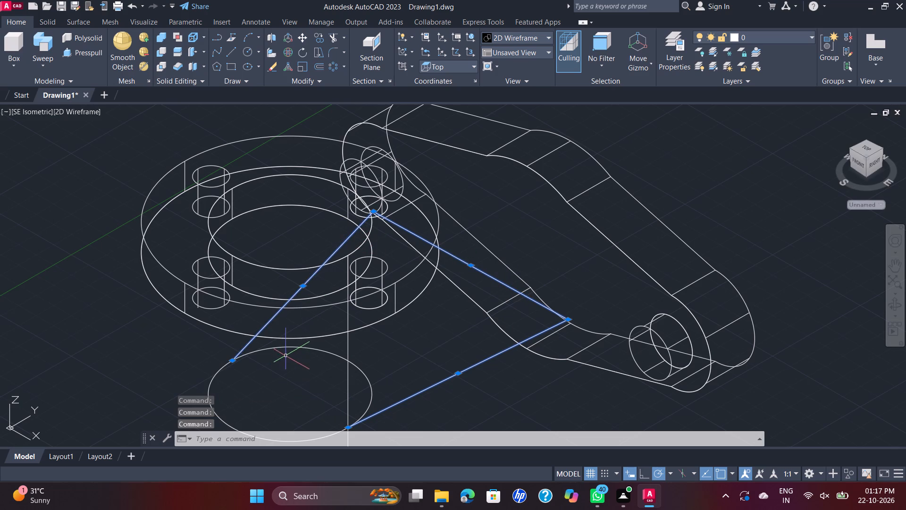
{"action": "left_click", "coordinate": [287, 346]}
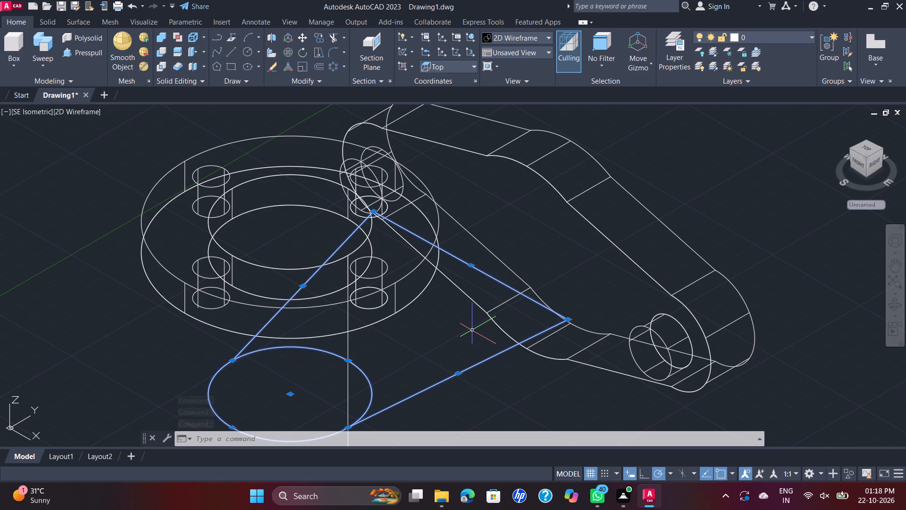
{"action": "key", "text": "j"}
{"action": "key", "text": "Return"}
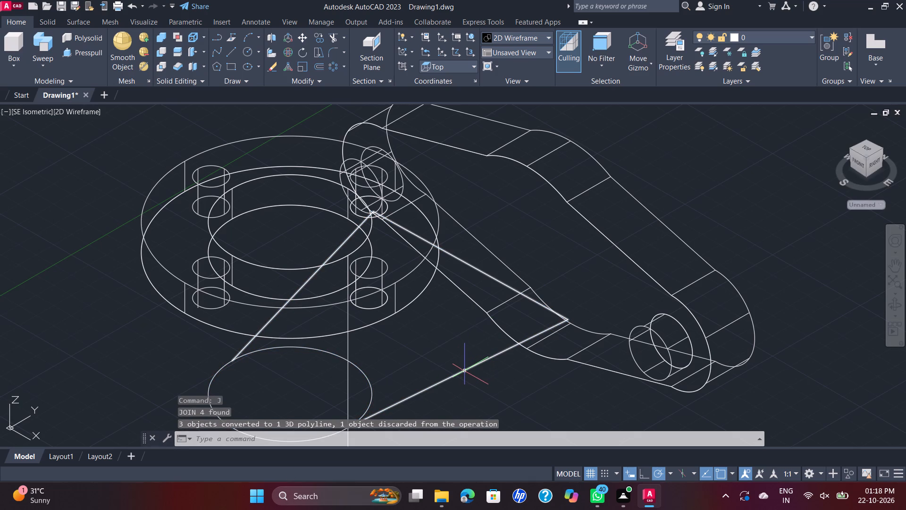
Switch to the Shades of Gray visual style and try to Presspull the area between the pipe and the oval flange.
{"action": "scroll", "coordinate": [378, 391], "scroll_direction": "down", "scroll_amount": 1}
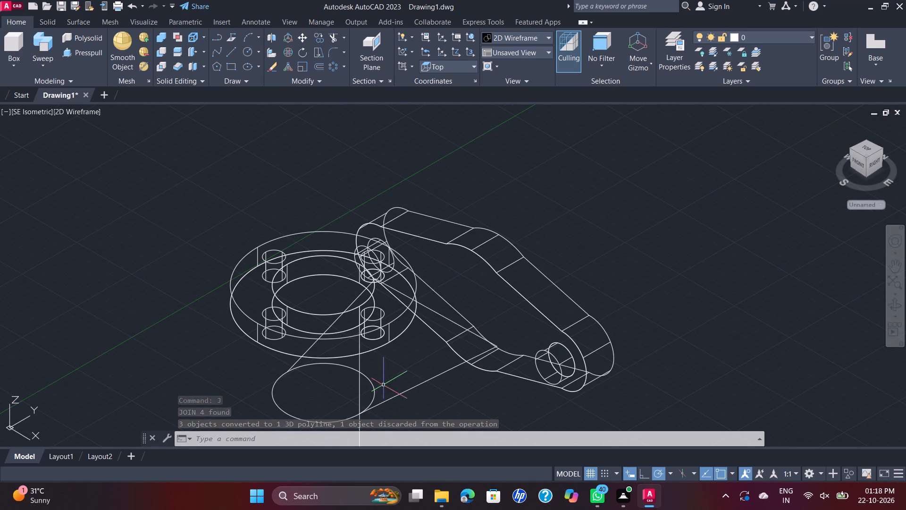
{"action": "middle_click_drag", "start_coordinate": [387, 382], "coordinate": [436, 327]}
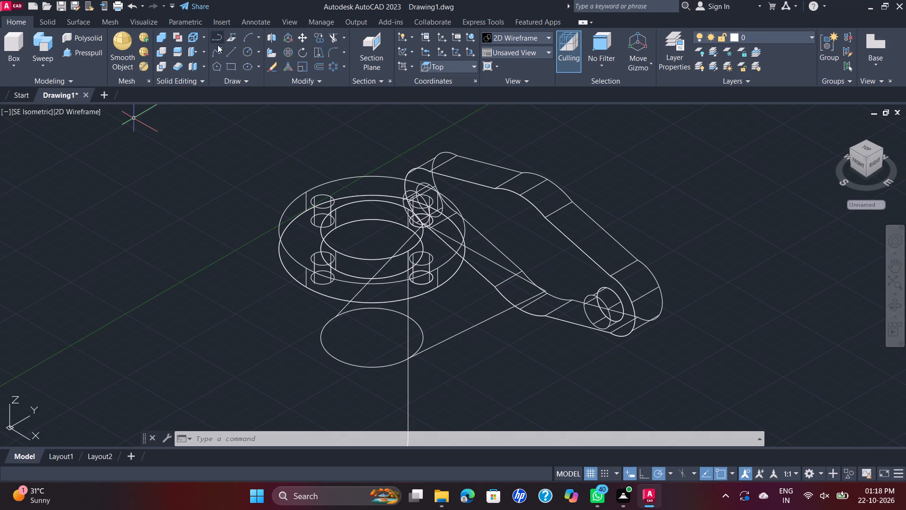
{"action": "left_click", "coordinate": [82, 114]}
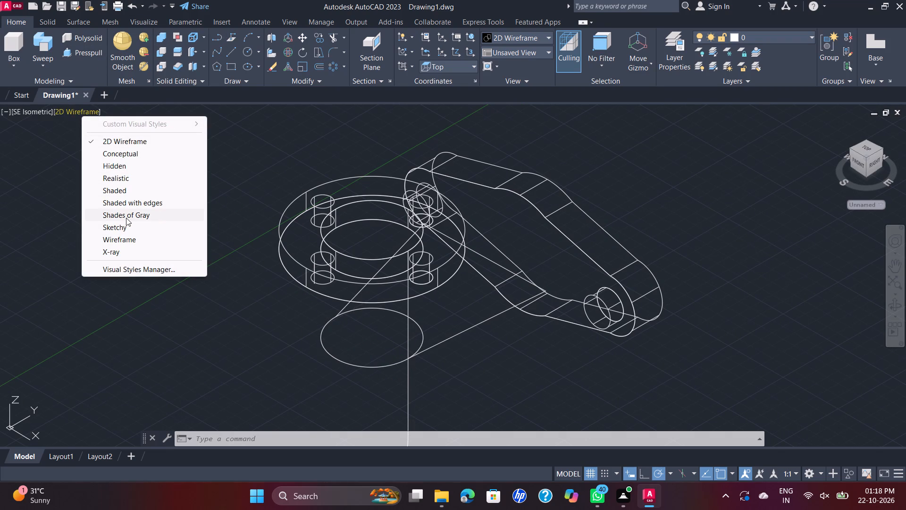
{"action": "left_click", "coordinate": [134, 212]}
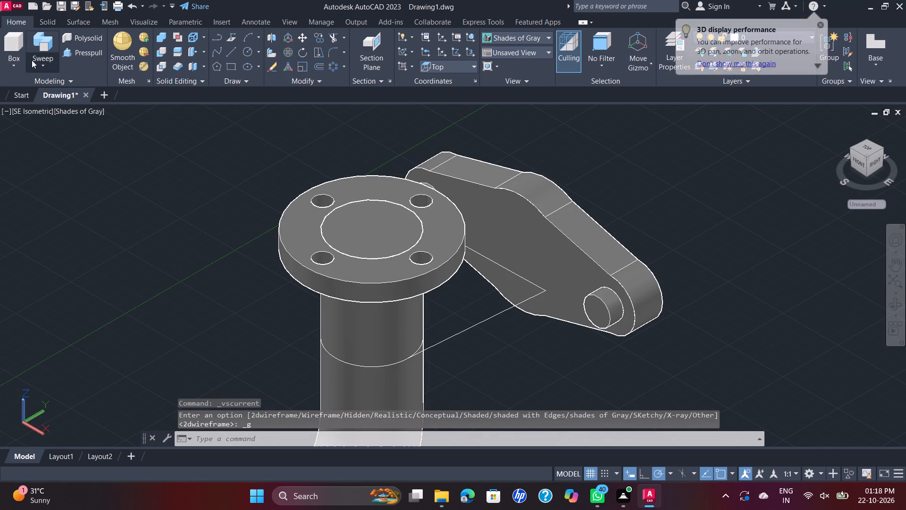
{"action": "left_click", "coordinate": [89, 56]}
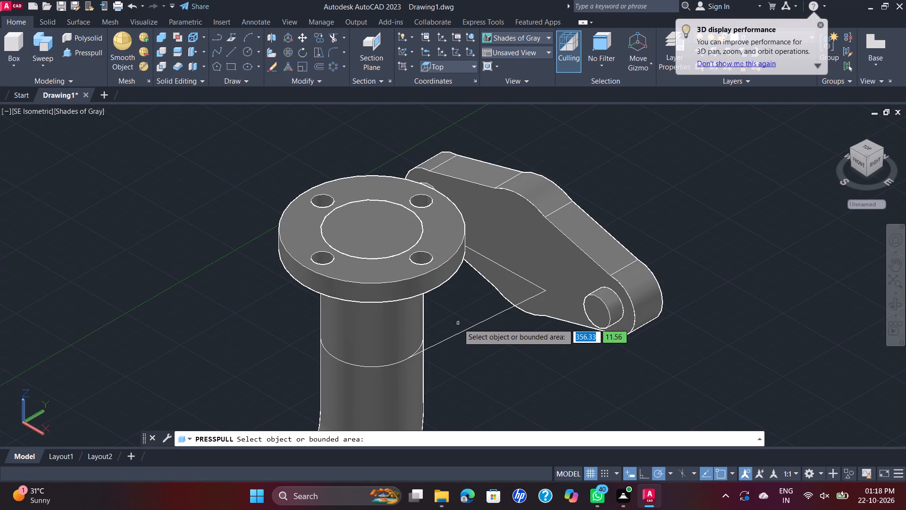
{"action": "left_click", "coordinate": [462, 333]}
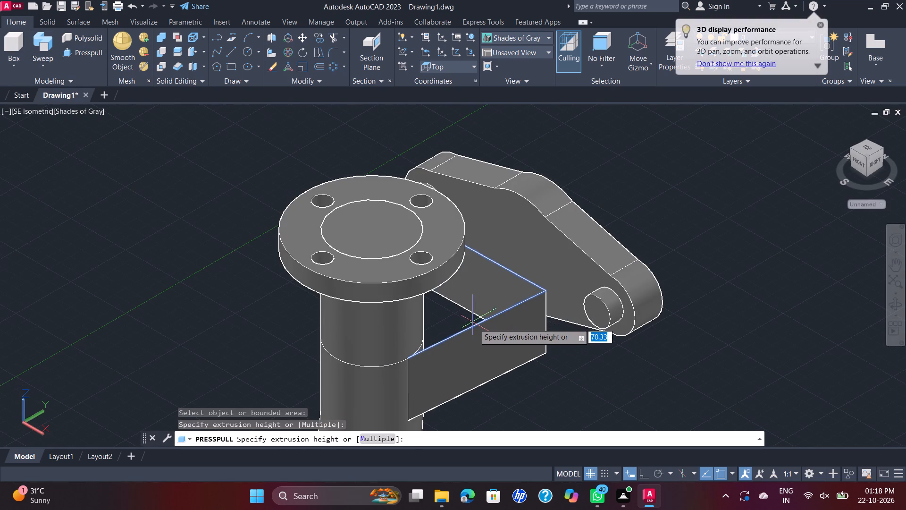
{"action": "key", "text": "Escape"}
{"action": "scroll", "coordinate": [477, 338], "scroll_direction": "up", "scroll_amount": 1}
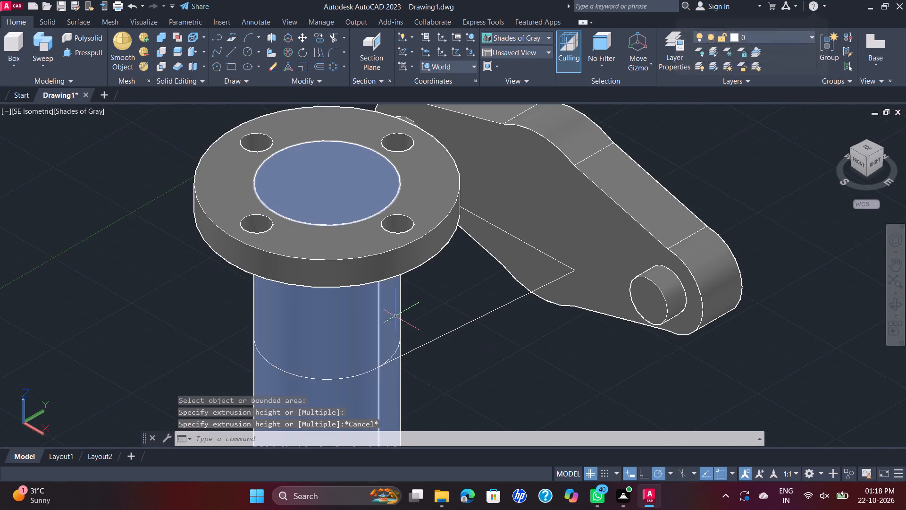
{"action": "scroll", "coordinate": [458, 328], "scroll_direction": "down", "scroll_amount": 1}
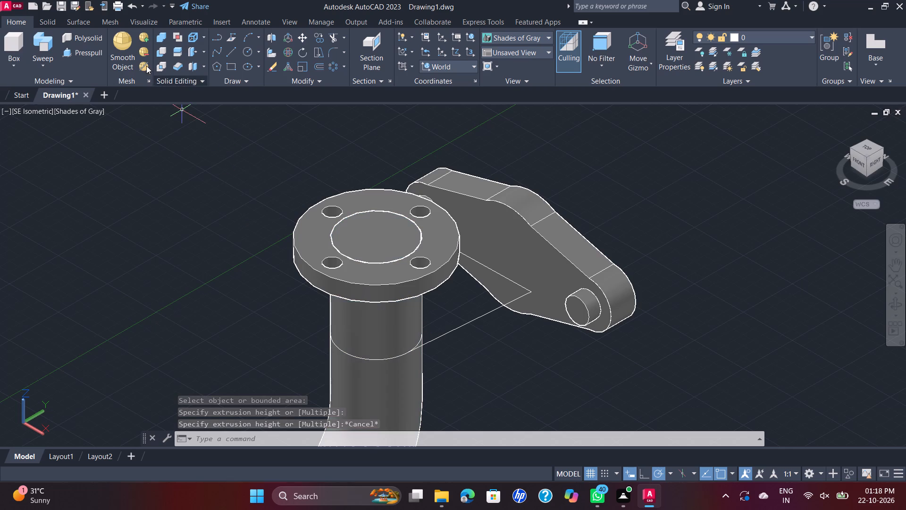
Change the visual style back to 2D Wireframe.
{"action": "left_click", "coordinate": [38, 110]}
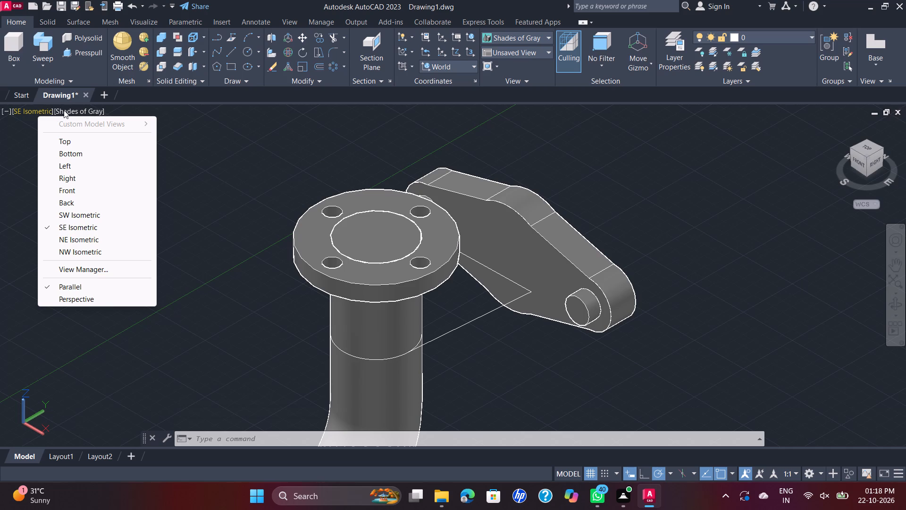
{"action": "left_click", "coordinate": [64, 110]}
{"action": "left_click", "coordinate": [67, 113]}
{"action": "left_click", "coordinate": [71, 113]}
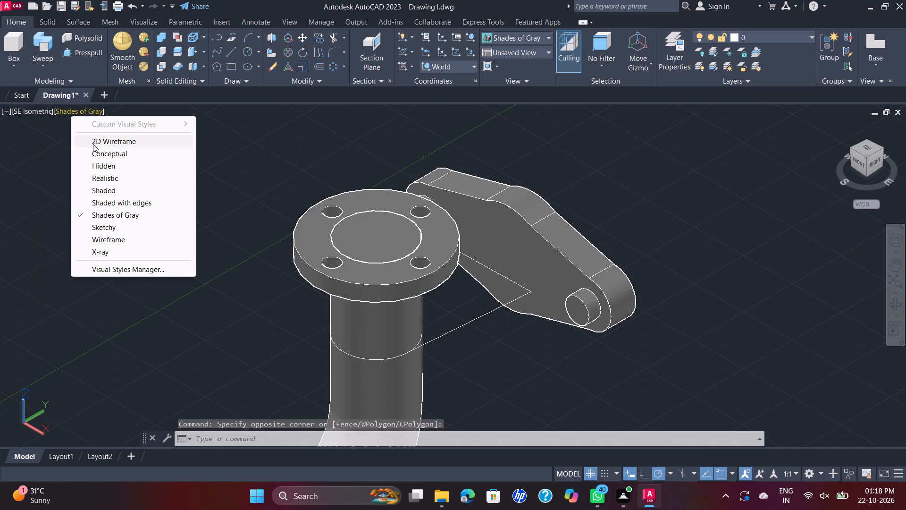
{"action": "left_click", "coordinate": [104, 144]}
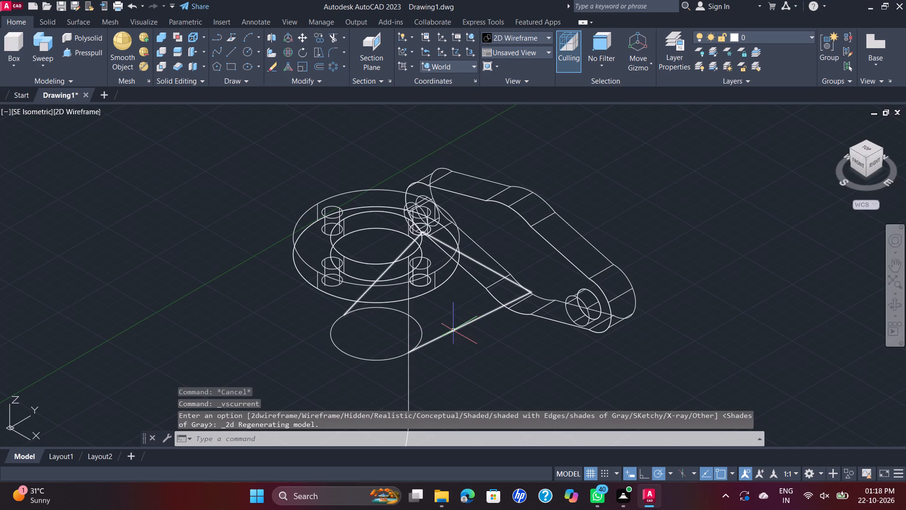
Copy the joined outline and the circle, from the circle's centre to the empty area about 305 away, before the tall box.
{"action": "left_click", "coordinate": [450, 330]}
{"action": "left_click", "coordinate": [421, 331]}
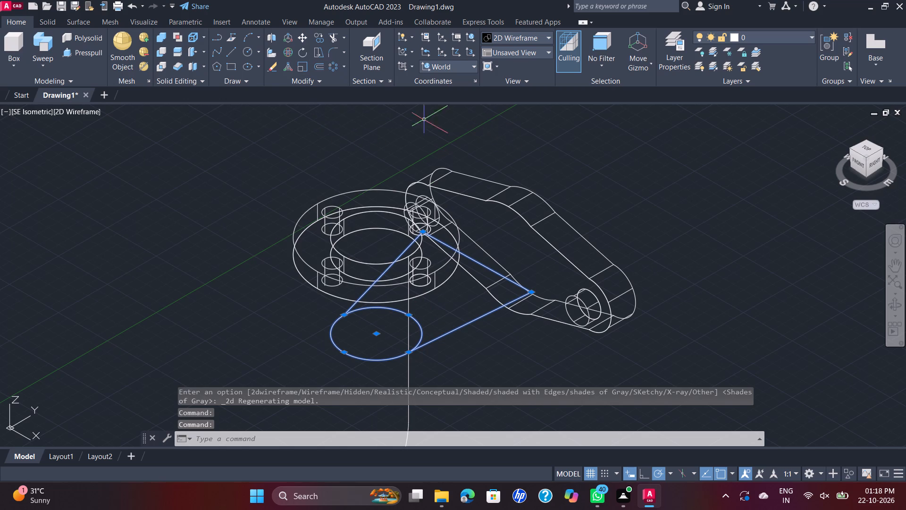
{"action": "left_click", "coordinate": [318, 40]}
{"action": "left_click", "coordinate": [373, 331]}
{"action": "scroll", "coordinate": [629, 386], "scroll_direction": "down", "scroll_amount": 2}
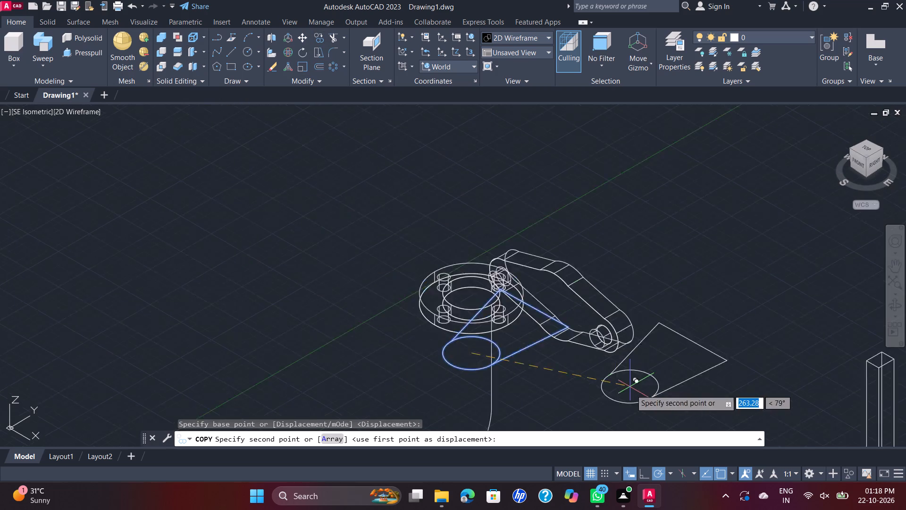
{"action": "middle_click_drag", "start_coordinate": [653, 399], "coordinate": [579, 331]}
{"action": "left_click", "coordinate": [606, 350]}
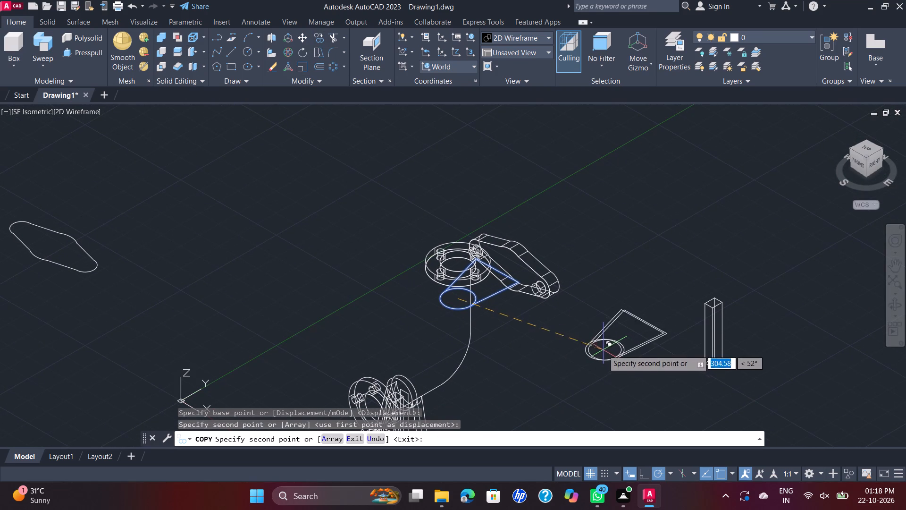
{"action": "key", "text": "Escape"}
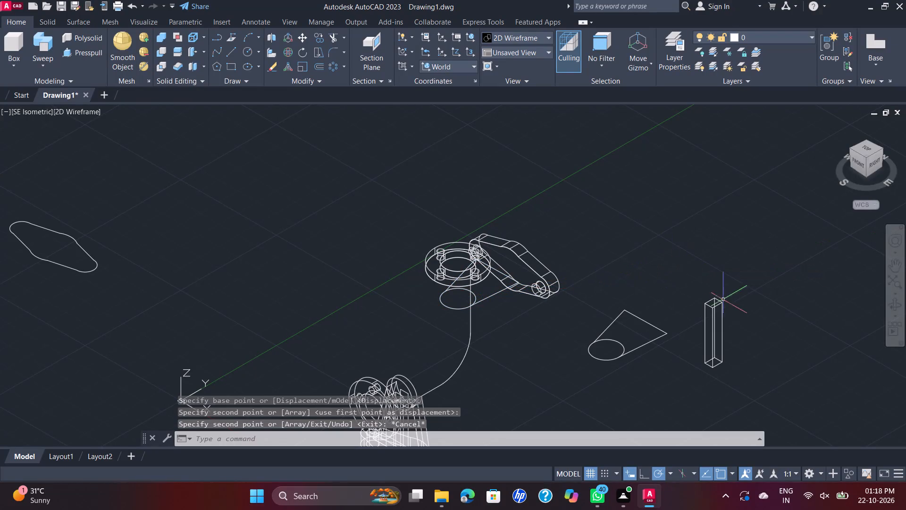
{"action": "left_click", "coordinate": [715, 327]}
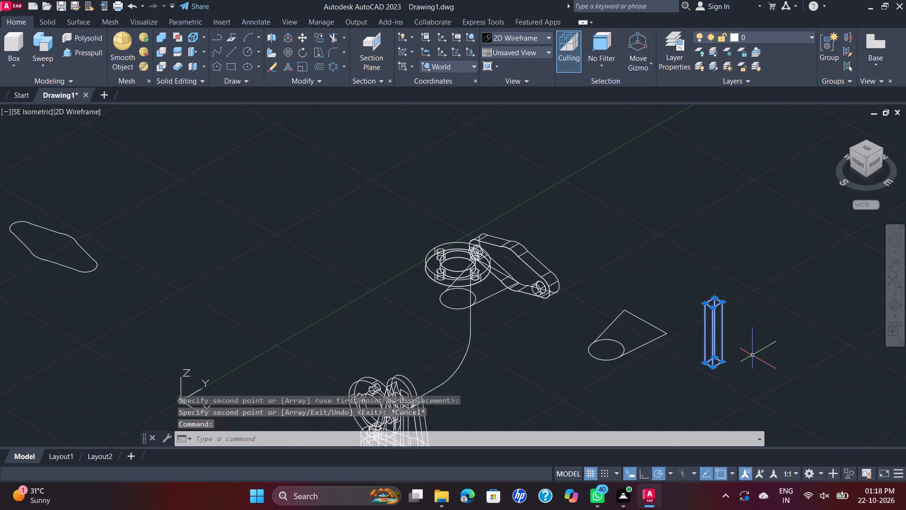
{"action": "key", "text": "Escape"}
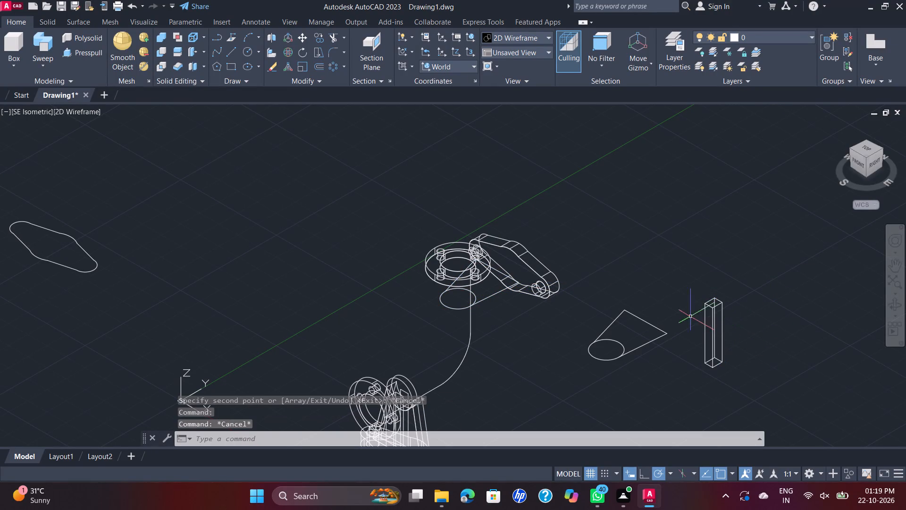
Presspull the copied circle to a height of 25.
{"action": "scroll", "coordinate": [645, 321], "scroll_direction": "up", "scroll_amount": 2}
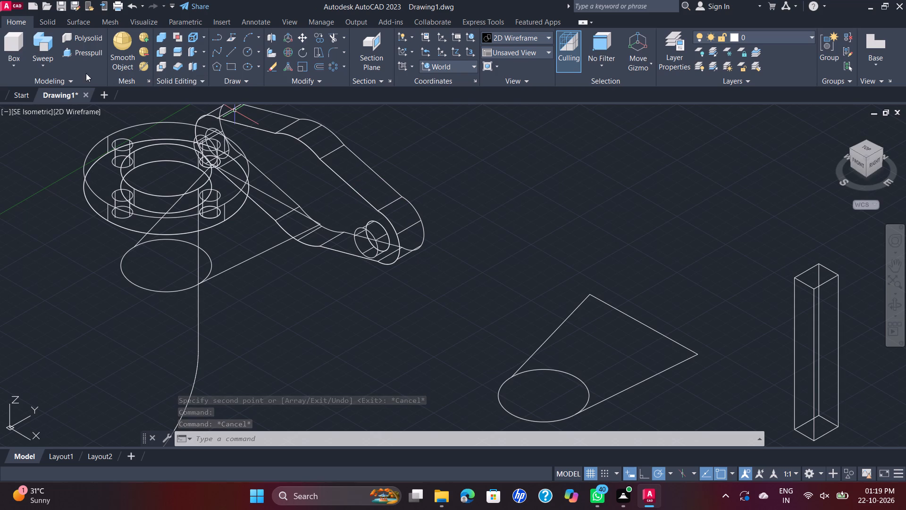
{"action": "left_click", "coordinate": [91, 49]}
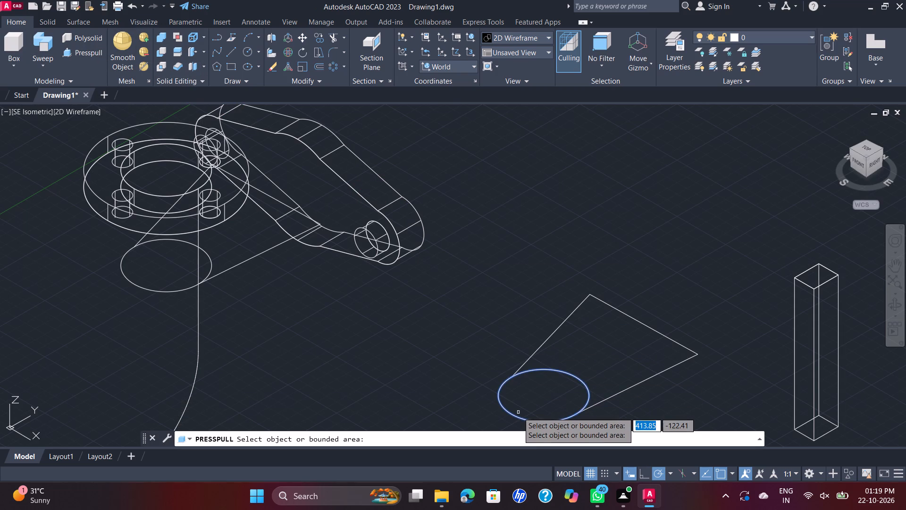
{"action": "left_click", "coordinate": [518, 412]}
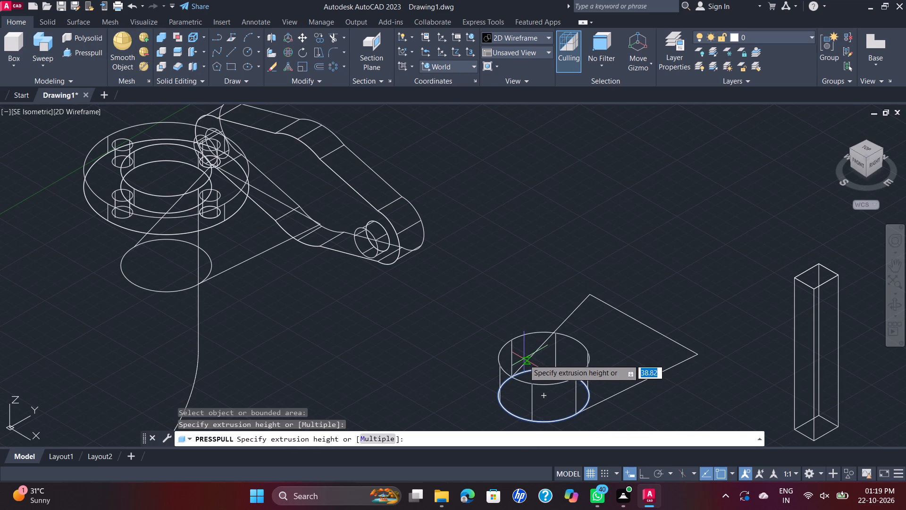
{"action": "key", "text": "2"}
{"action": "key", "text": "5"}
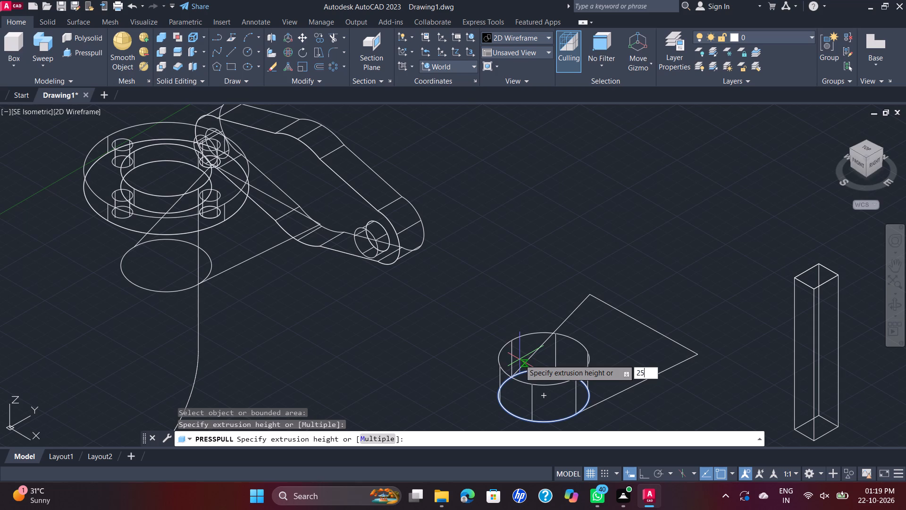
{"action": "key", "text": "Return"}
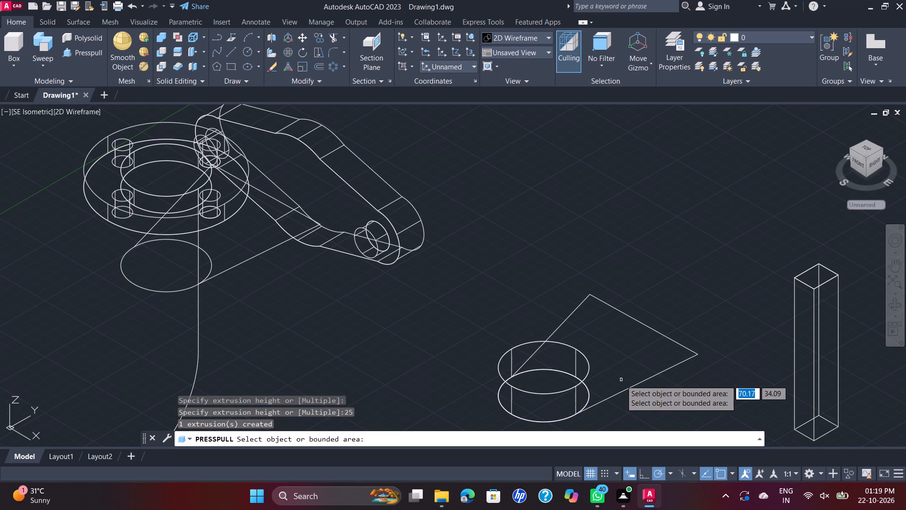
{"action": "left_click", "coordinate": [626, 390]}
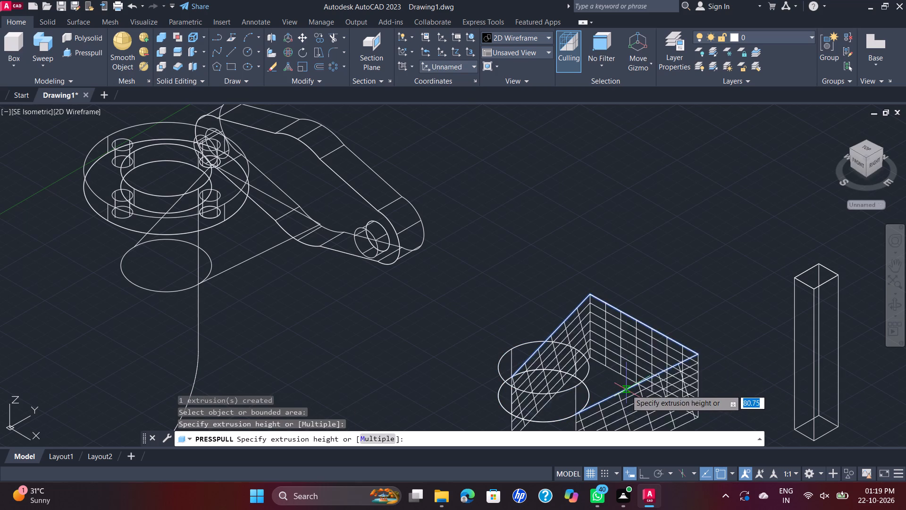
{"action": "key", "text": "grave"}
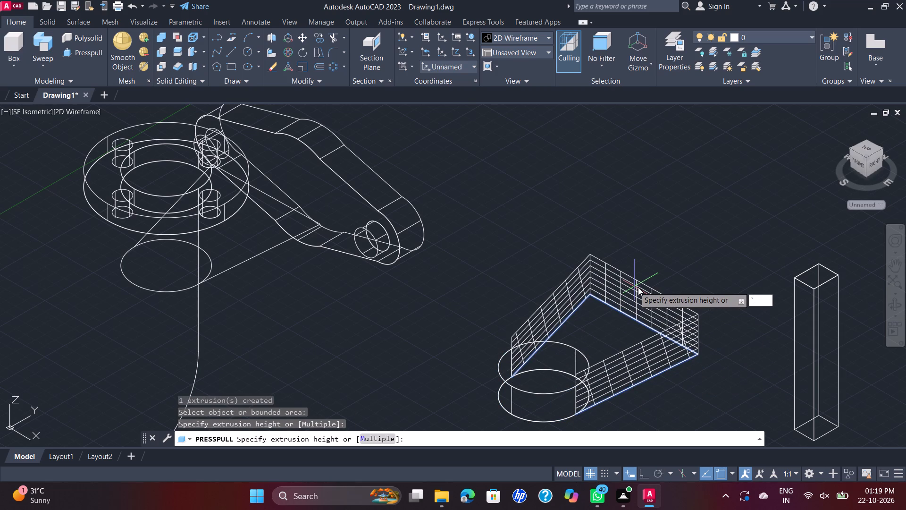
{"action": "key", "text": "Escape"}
Delete the cylinder extruded from the copied circle, keeping the circle and the open outline.
{"action": "left_click", "coordinate": [560, 392]}
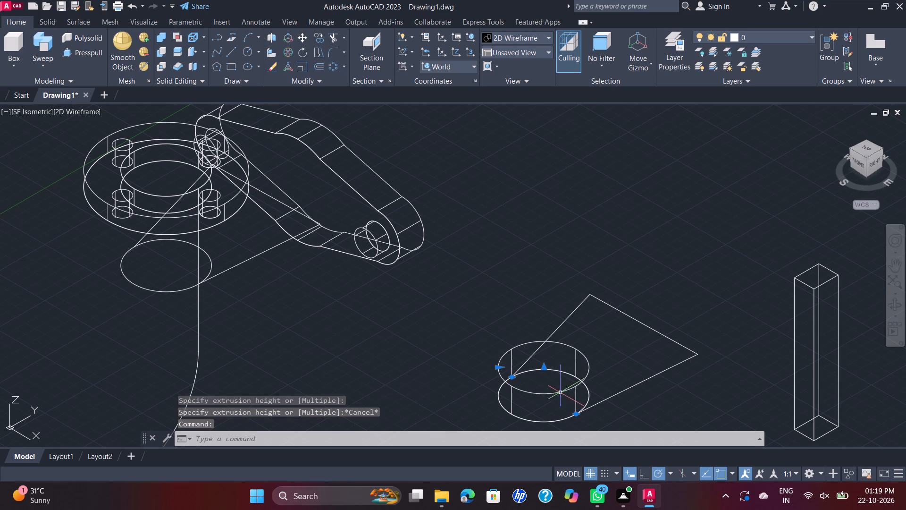
{"action": "key", "text": "Delete"}
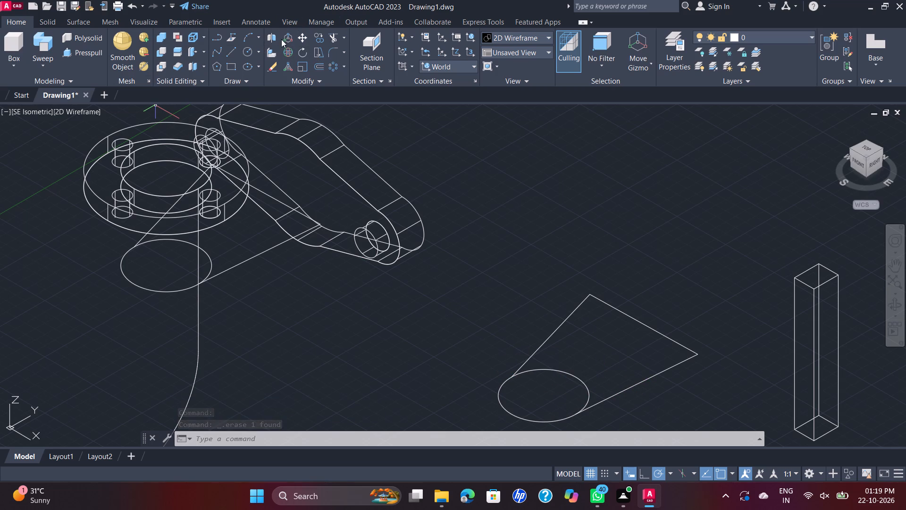
Draw a line across the copied circle between the two open ends of the tapered outline.
{"action": "left_click", "coordinate": [232, 55]}
{"action": "scroll", "coordinate": [509, 381], "scroll_direction": "up", "scroll_amount": 1}
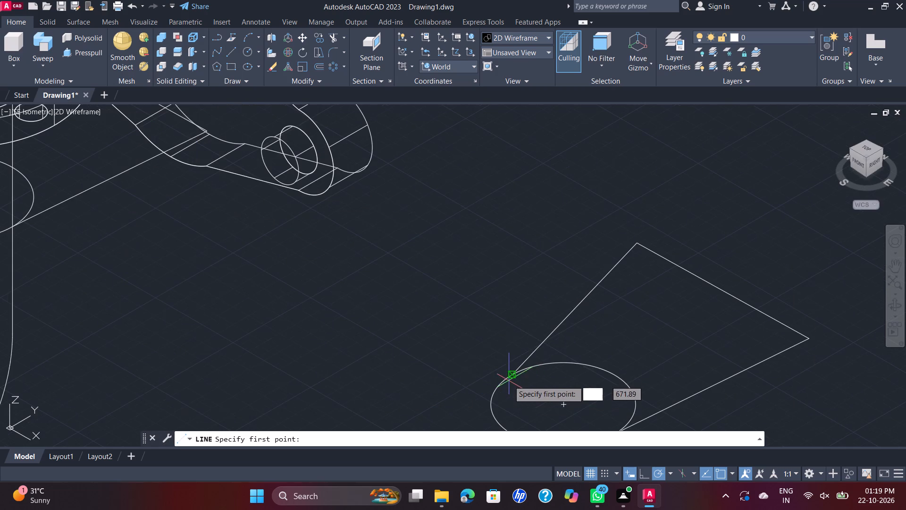
{"action": "left_click", "coordinate": [512, 375]}
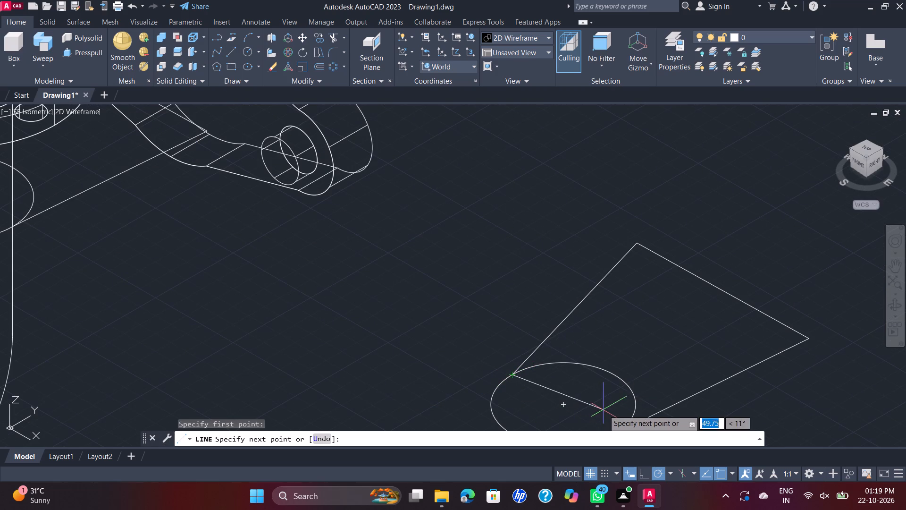
{"action": "scroll", "coordinate": [603, 410], "scroll_direction": "down", "scroll_amount": 1}
{"action": "middle_click_drag", "start_coordinate": [602, 410], "coordinate": [578, 366]}
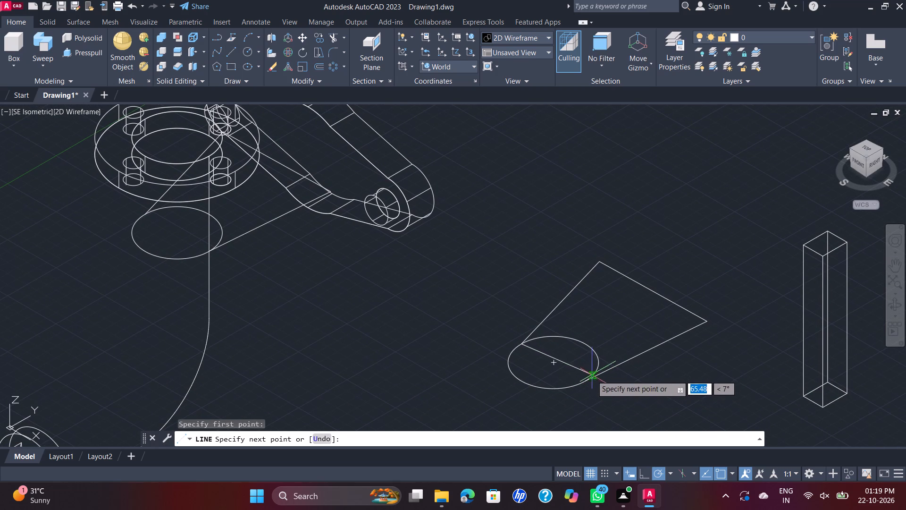
{"action": "left_click", "coordinate": [587, 381]}
{"action": "key", "text": "Escape"}
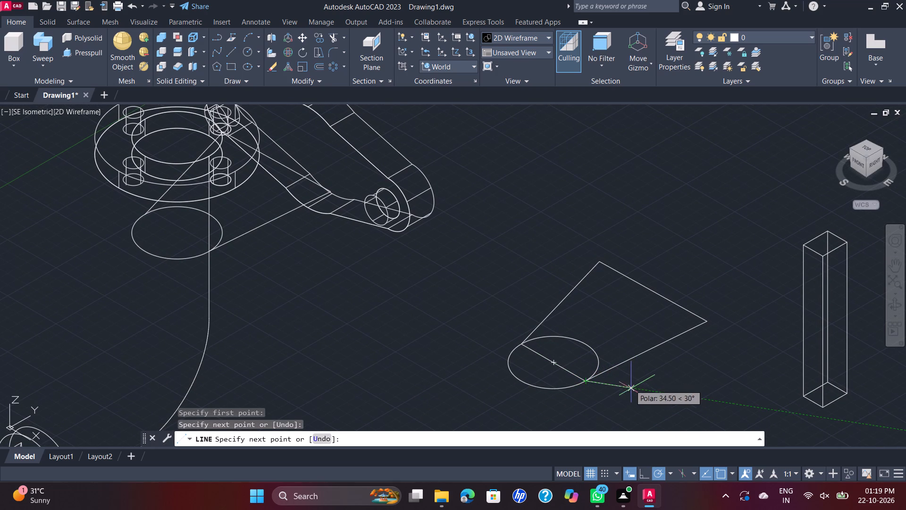
Select the copied circle, outline and new line, and Join them so the tapered outline is closed.
{"action": "left_click_drag", "start_coordinate": [720, 216], "coordinate": [716, 224]}
{"action": "left_click", "coordinate": [452, 409]}
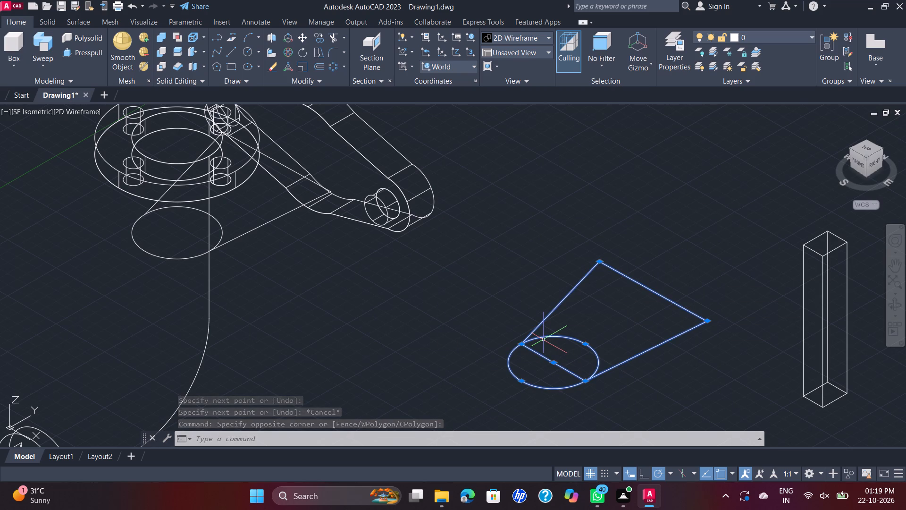
{"action": "key", "text": "j"}
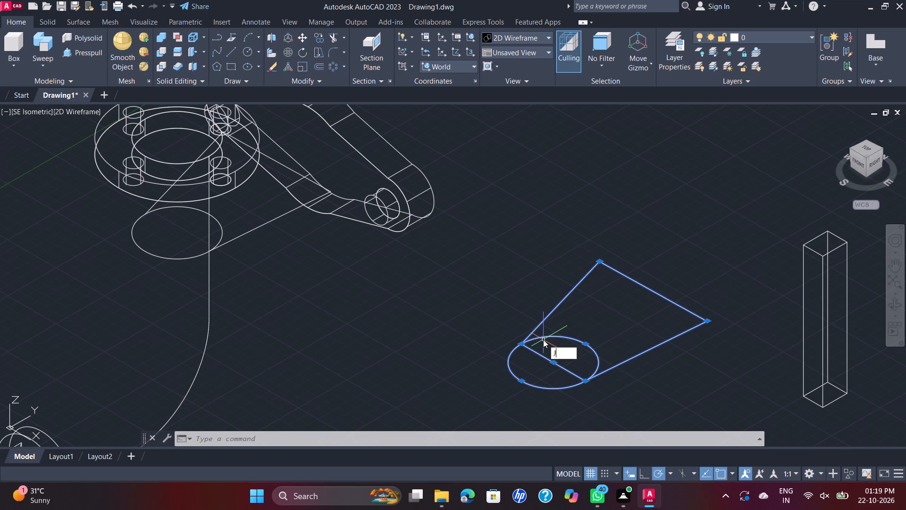
{"action": "key", "text": "Return"}
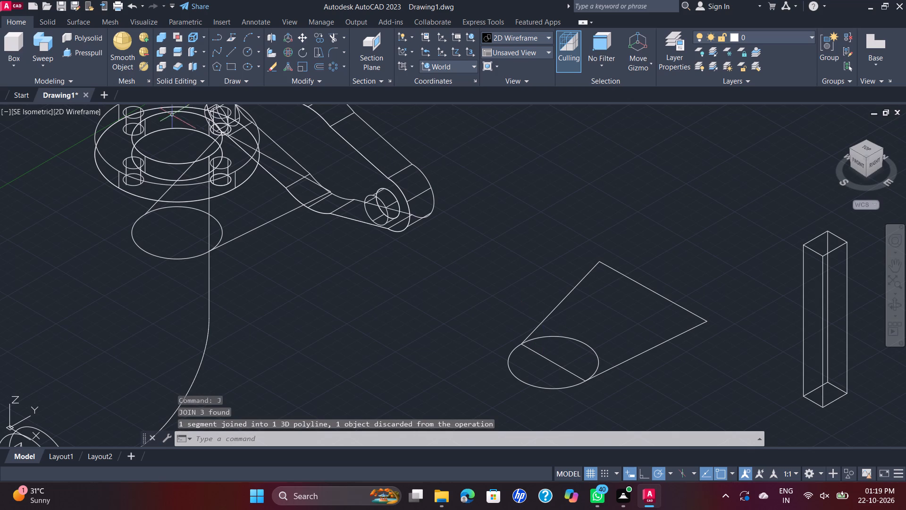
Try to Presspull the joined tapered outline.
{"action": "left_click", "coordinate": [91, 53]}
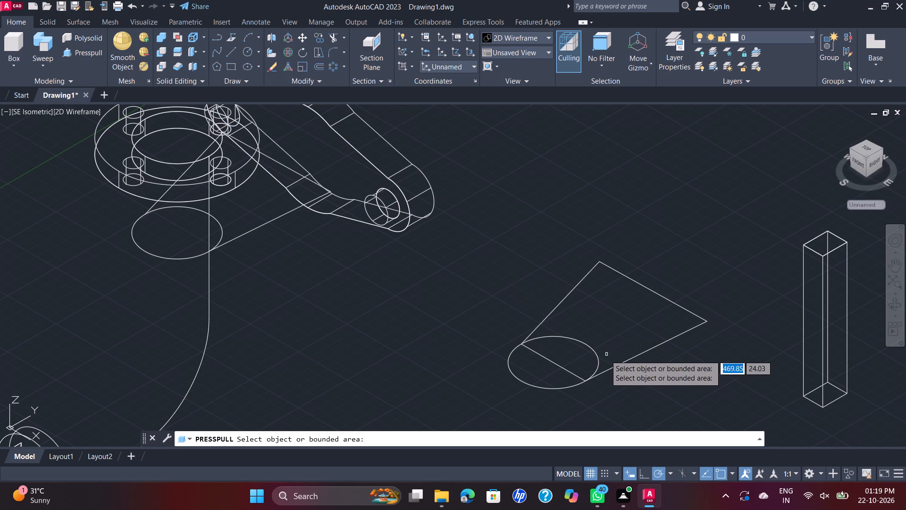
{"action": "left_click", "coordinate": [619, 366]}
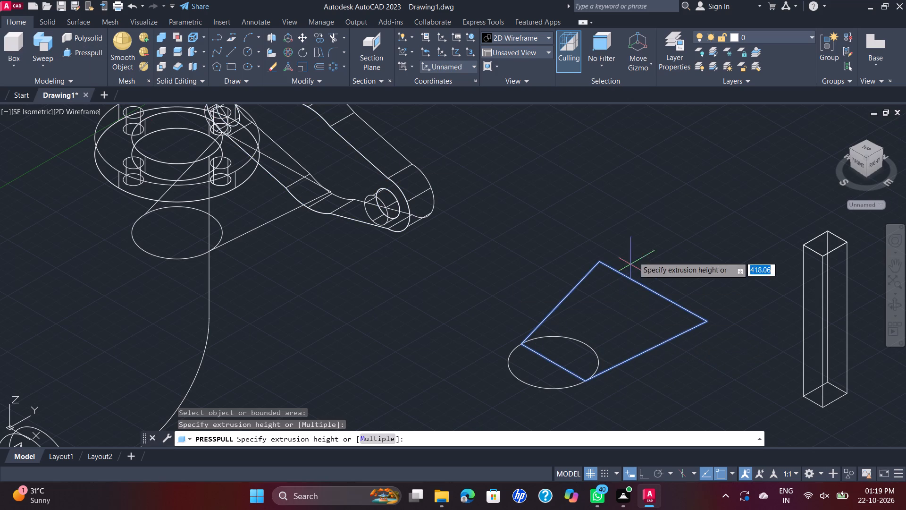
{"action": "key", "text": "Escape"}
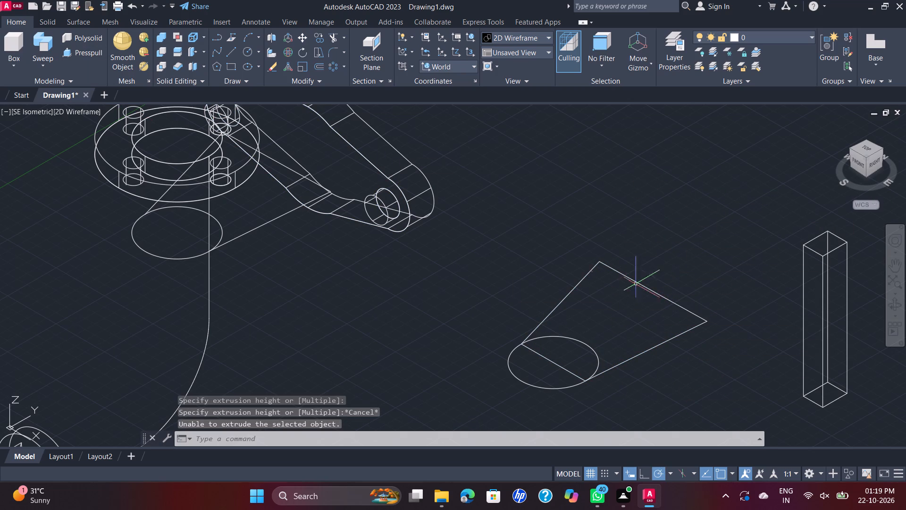
Change the visual style to Shades of Gray.
{"action": "left_click", "coordinate": [83, 109]}
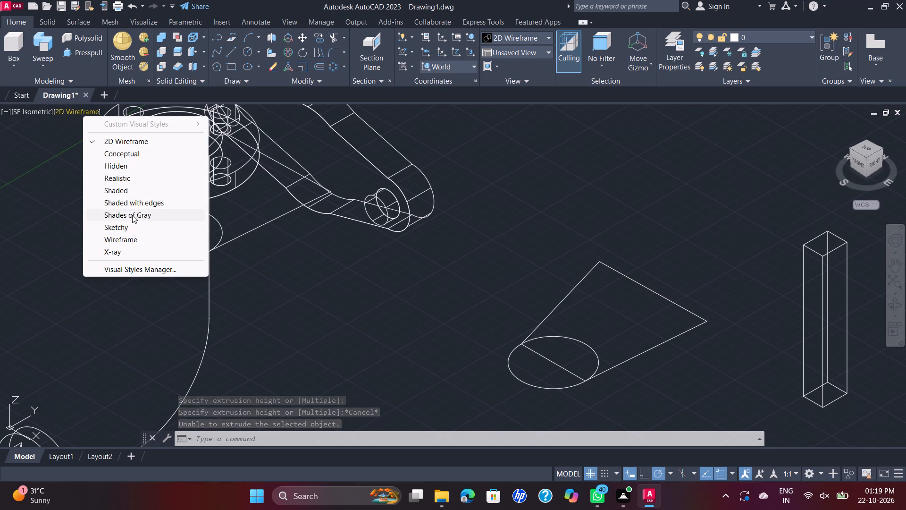
{"action": "left_click", "coordinate": [133, 215]}
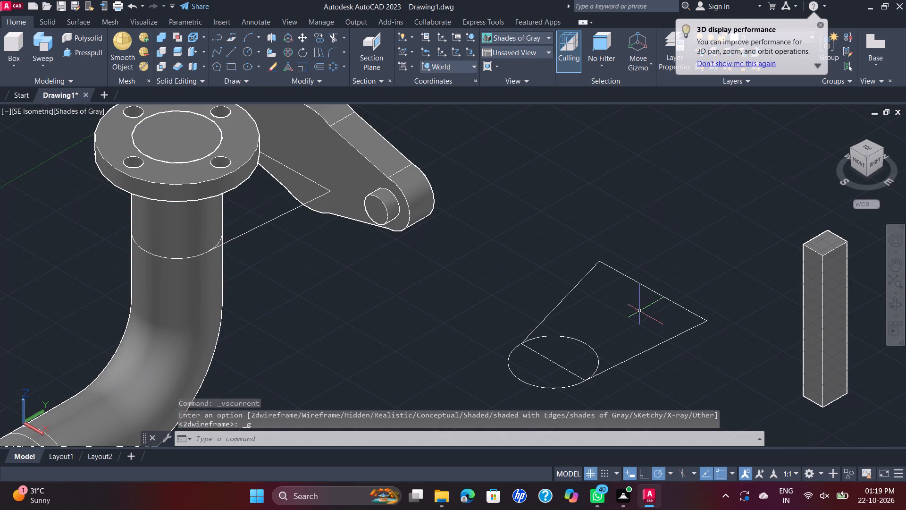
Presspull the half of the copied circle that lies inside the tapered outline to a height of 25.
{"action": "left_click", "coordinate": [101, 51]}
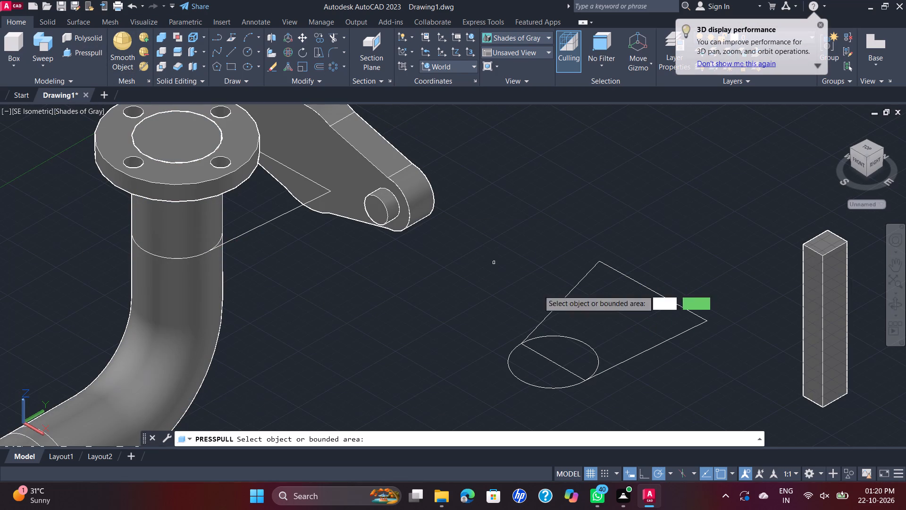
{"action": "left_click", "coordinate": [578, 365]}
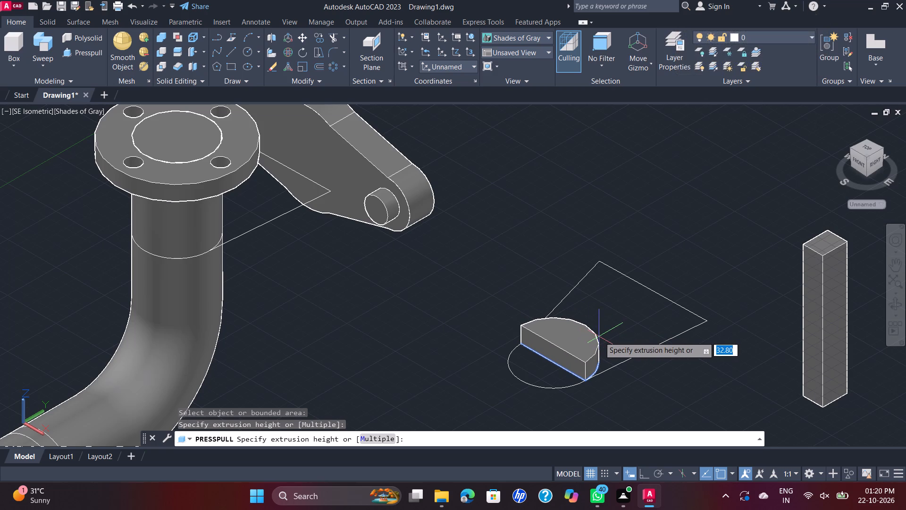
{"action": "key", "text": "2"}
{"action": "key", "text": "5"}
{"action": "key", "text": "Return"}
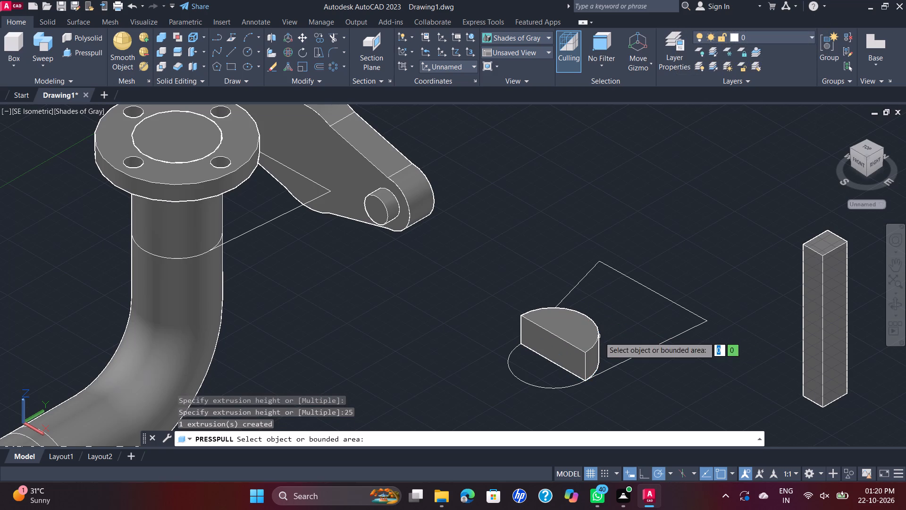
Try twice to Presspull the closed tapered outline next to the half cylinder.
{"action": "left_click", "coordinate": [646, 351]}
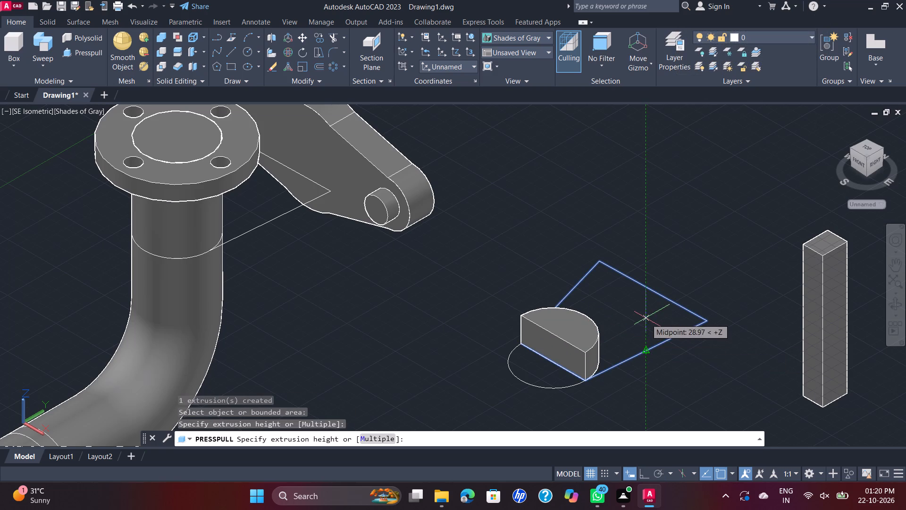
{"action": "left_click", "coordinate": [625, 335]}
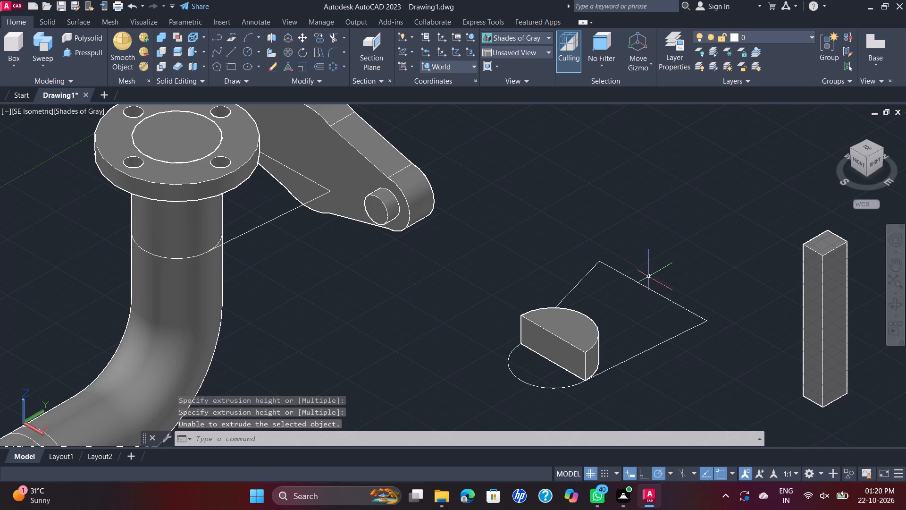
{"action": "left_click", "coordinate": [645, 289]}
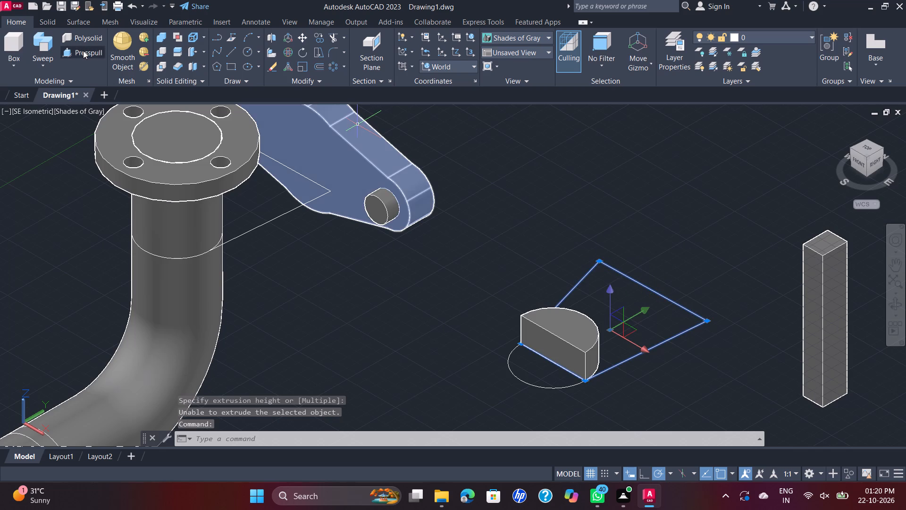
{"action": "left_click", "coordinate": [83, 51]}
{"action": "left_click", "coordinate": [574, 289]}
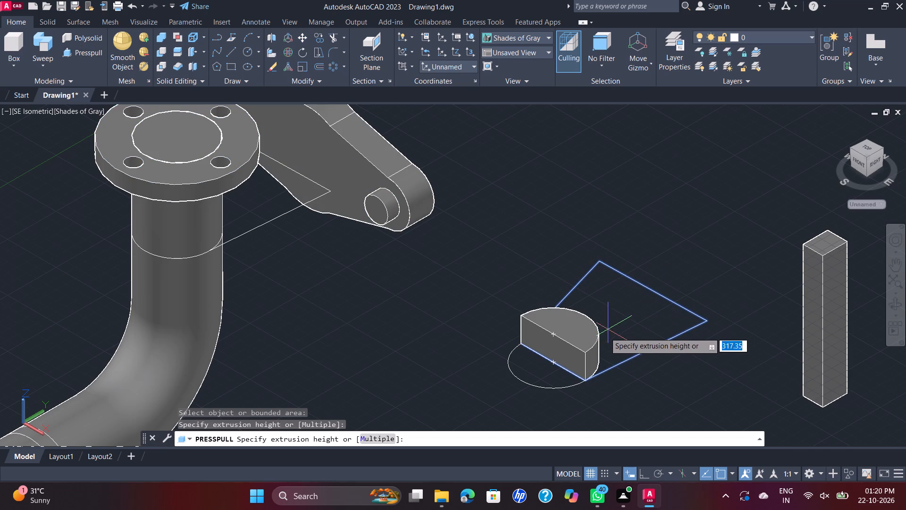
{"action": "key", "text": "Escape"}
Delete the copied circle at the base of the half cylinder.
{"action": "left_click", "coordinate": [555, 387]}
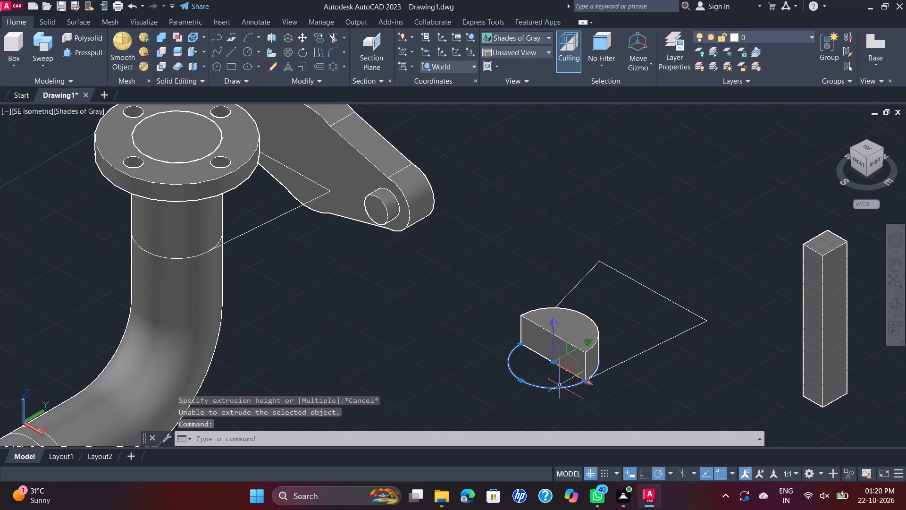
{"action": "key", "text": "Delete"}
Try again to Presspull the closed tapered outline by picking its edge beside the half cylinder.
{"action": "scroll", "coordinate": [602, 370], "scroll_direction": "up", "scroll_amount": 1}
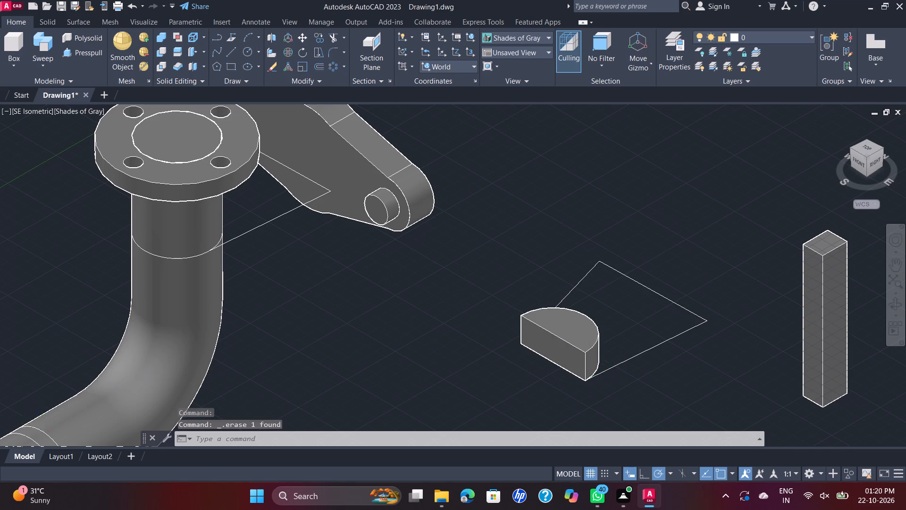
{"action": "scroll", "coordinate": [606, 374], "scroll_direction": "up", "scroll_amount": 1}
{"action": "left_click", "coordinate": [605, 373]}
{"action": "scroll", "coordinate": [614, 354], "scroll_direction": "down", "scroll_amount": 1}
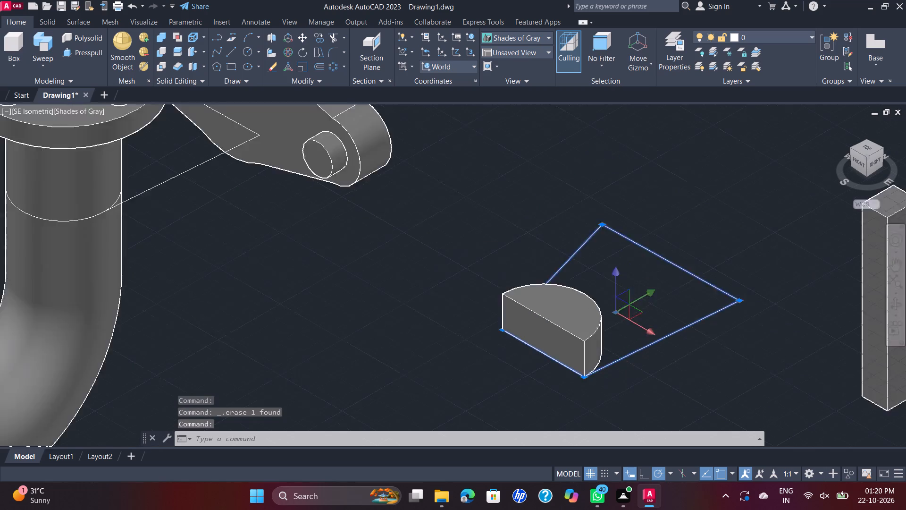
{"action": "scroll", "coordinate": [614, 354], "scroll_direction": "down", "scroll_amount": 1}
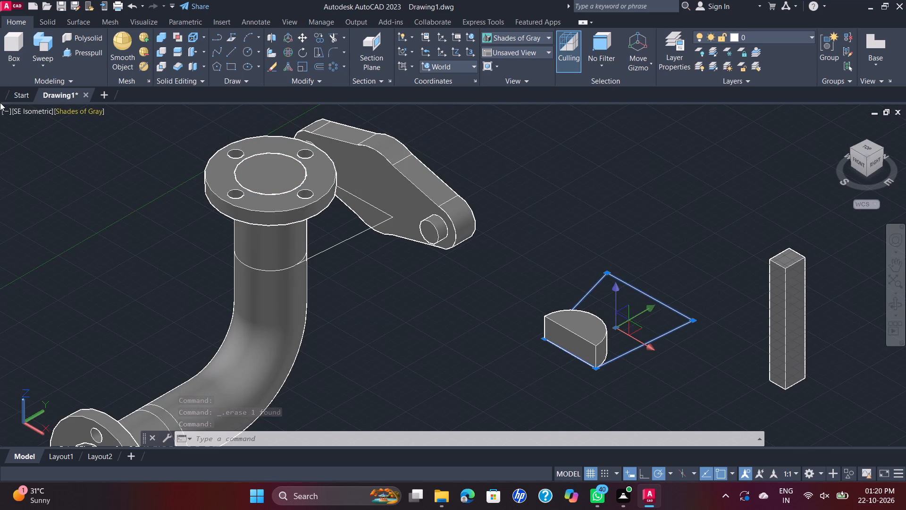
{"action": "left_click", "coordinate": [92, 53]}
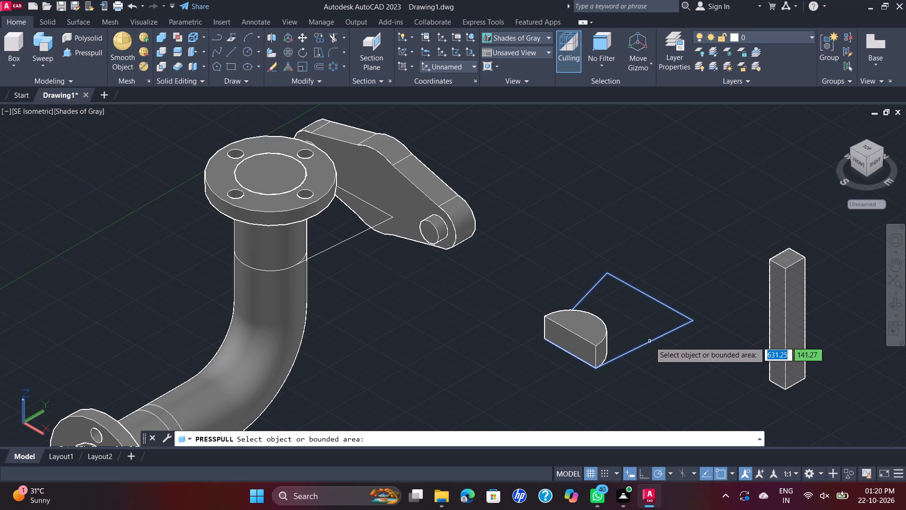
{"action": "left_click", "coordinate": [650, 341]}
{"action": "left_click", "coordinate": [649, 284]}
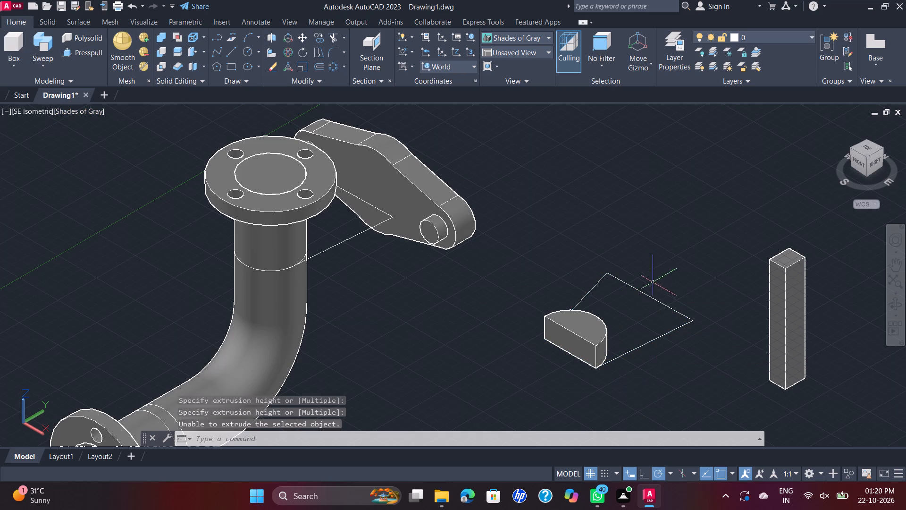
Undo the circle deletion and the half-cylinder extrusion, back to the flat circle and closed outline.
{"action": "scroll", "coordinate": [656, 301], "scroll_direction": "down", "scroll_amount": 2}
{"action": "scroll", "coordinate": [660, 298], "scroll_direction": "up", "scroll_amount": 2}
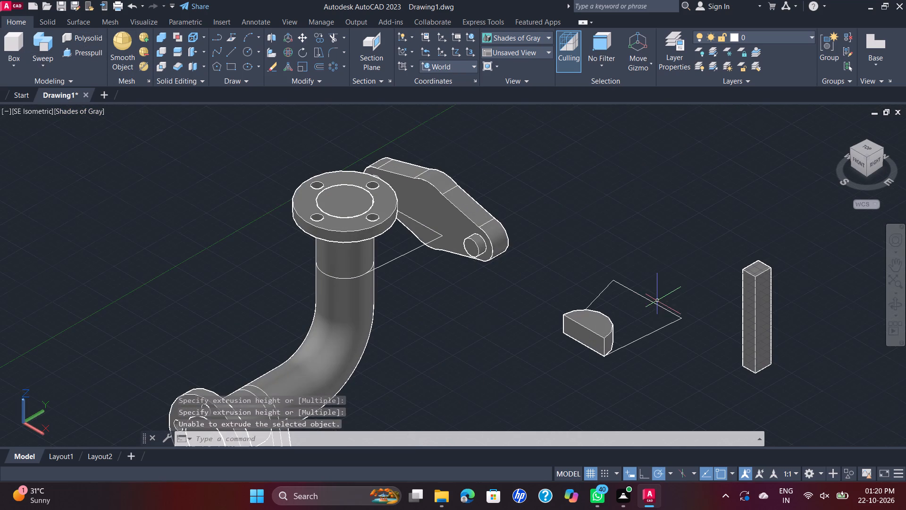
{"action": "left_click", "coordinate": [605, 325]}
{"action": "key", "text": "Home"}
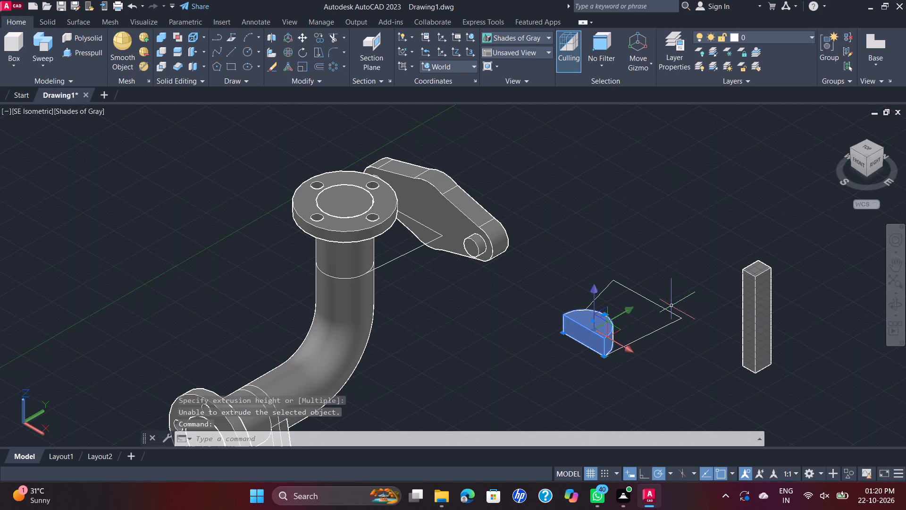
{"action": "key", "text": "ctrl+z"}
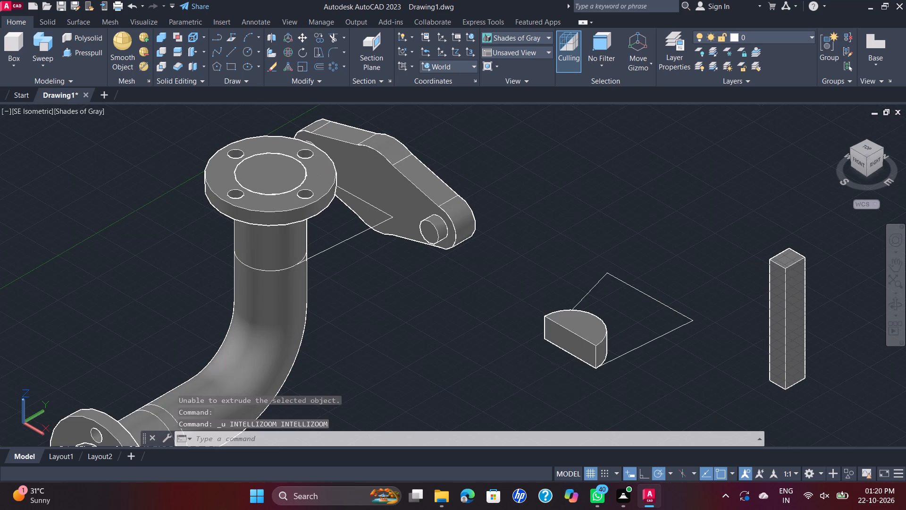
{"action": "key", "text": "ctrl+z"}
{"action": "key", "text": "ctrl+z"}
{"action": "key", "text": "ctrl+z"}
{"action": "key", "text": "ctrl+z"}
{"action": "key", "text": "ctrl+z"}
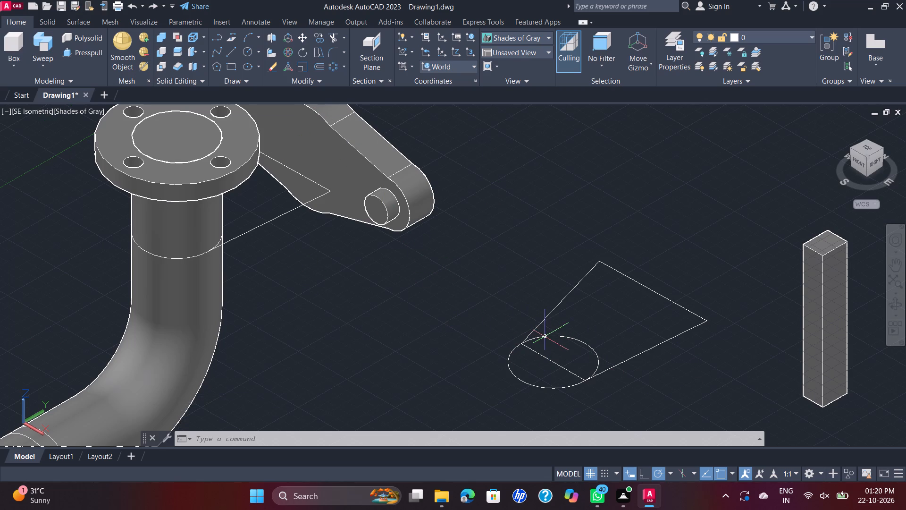
Trim away the half of the copied circle that lies outside the closed tapered outline.
{"action": "scroll", "coordinate": [527, 345], "scroll_direction": "up", "scroll_amount": 5}
{"action": "scroll", "coordinate": [501, 343], "scroll_direction": "down", "scroll_amount": 2}
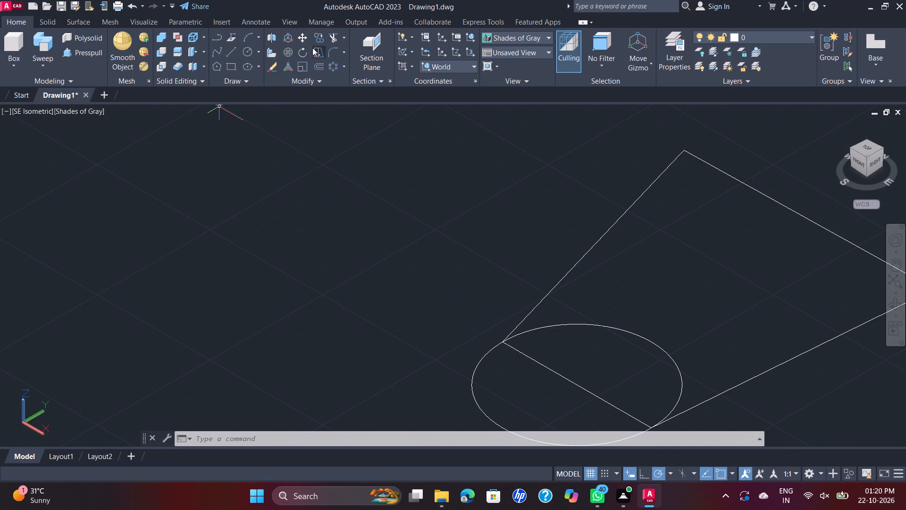
{"action": "left_click", "coordinate": [333, 40]}
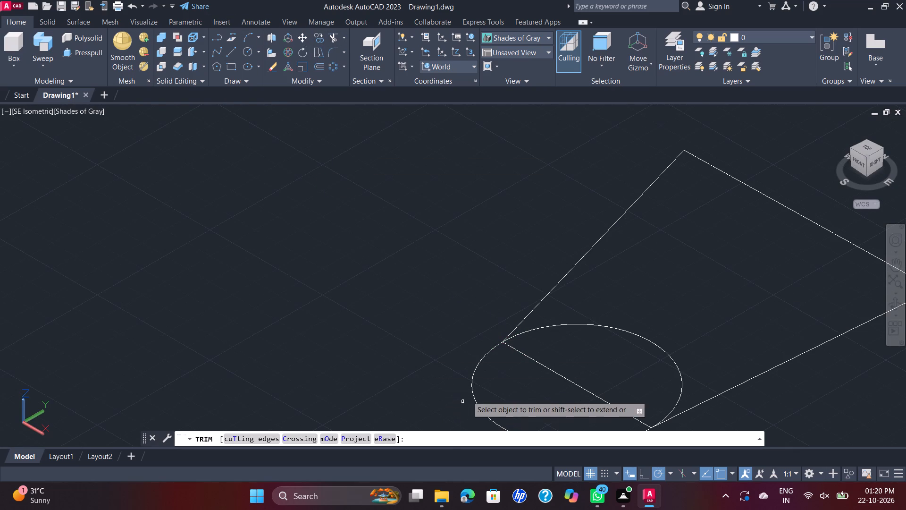
{"action": "left_click", "coordinate": [471, 379]}
{"action": "scroll", "coordinate": [478, 373], "scroll_direction": "down", "scroll_amount": 1}
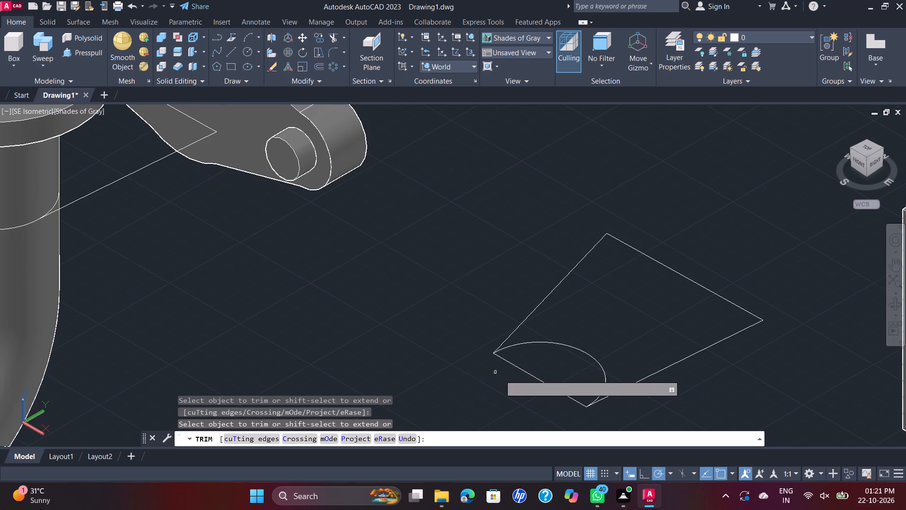
{"action": "scroll", "coordinate": [505, 380], "scroll_direction": "up", "scroll_amount": 1}
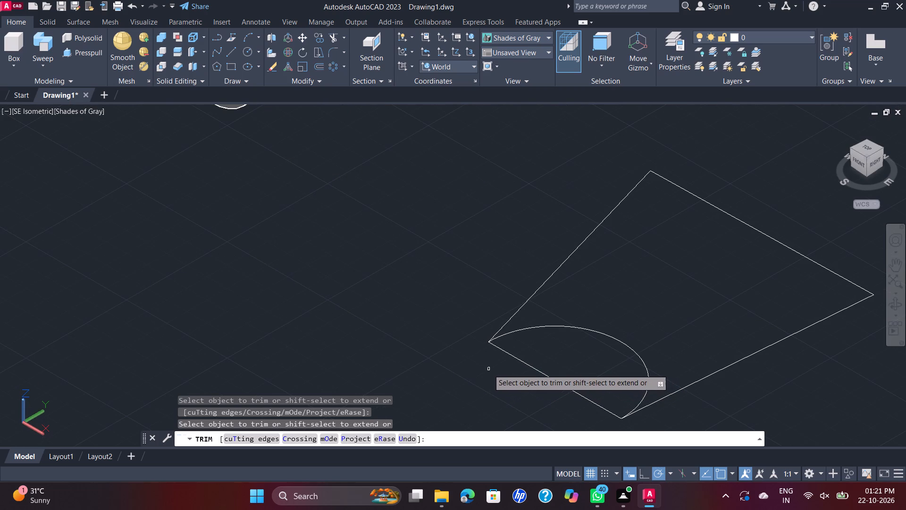
Explode the copied closed tapered outline and delete its short straight edge across the ends of the trimmed arc.
{"action": "key", "text": "Escape"}
{"action": "scroll", "coordinate": [561, 343], "scroll_direction": "up", "scroll_amount": 3}
{"action": "scroll", "coordinate": [448, 306], "scroll_direction": "down", "scroll_amount": 2}
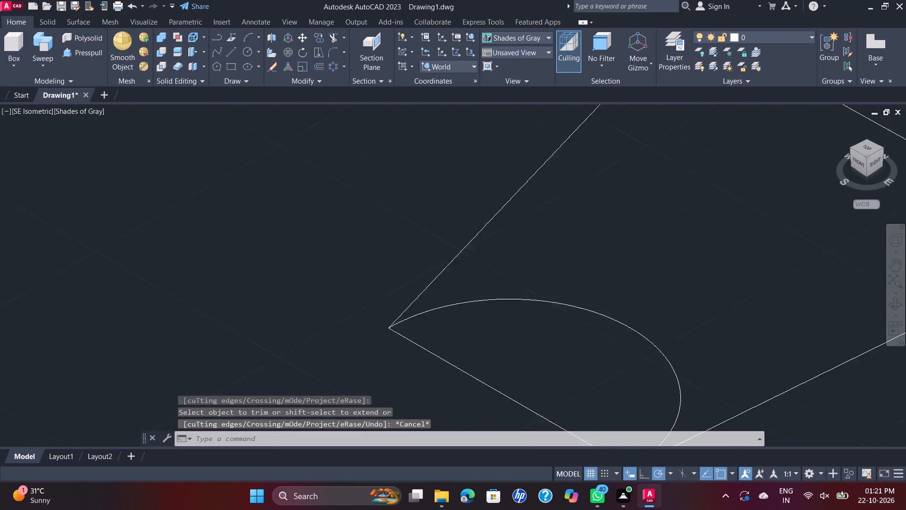
{"action": "scroll", "coordinate": [448, 306], "scroll_direction": "down", "scroll_amount": 1}
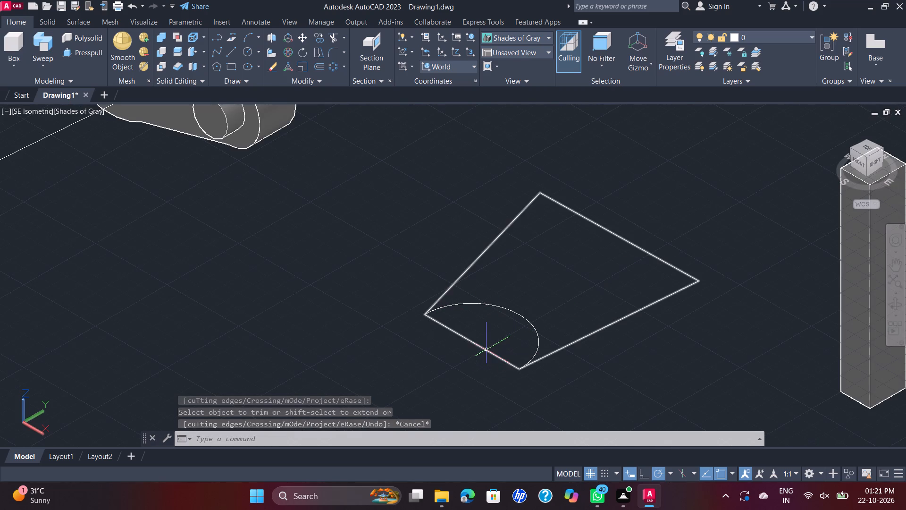
{"action": "left_click", "coordinate": [487, 350]}
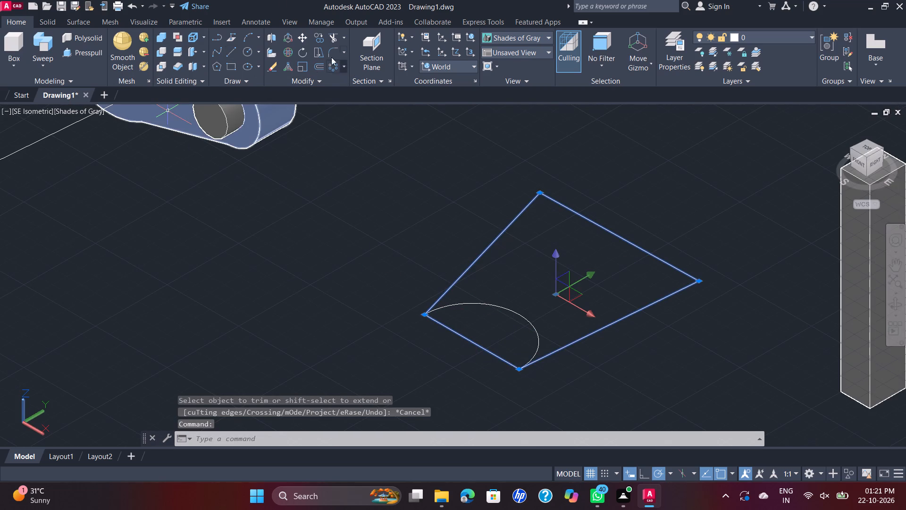
{"action": "left_click", "coordinate": [320, 84]}
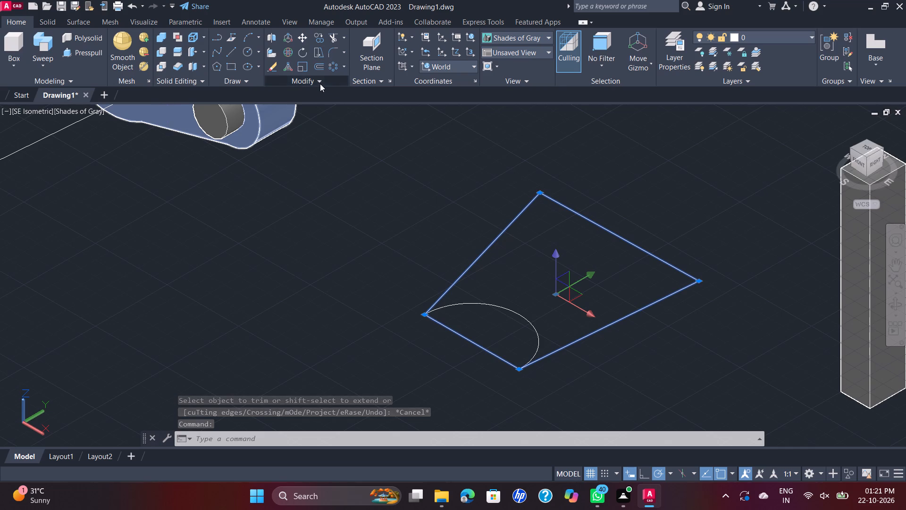
{"action": "left_click", "coordinate": [299, 88]}
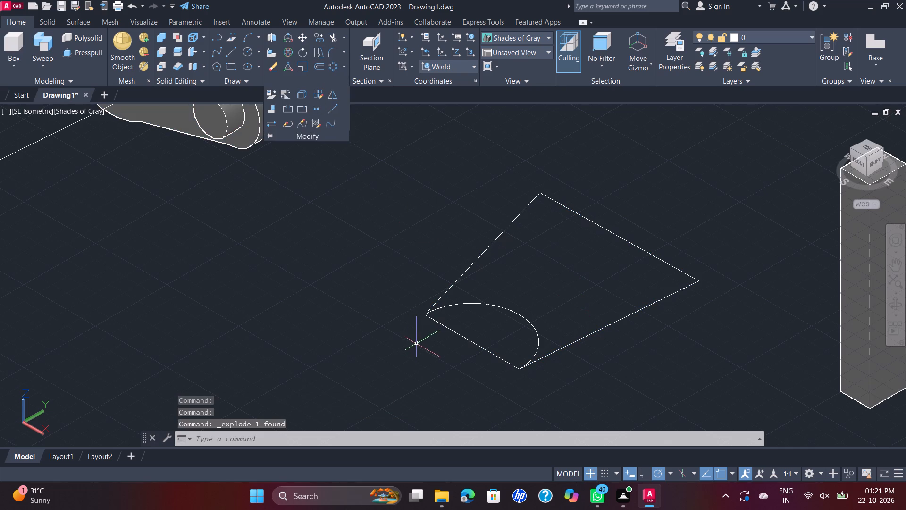
{"action": "left_click", "coordinate": [440, 322]}
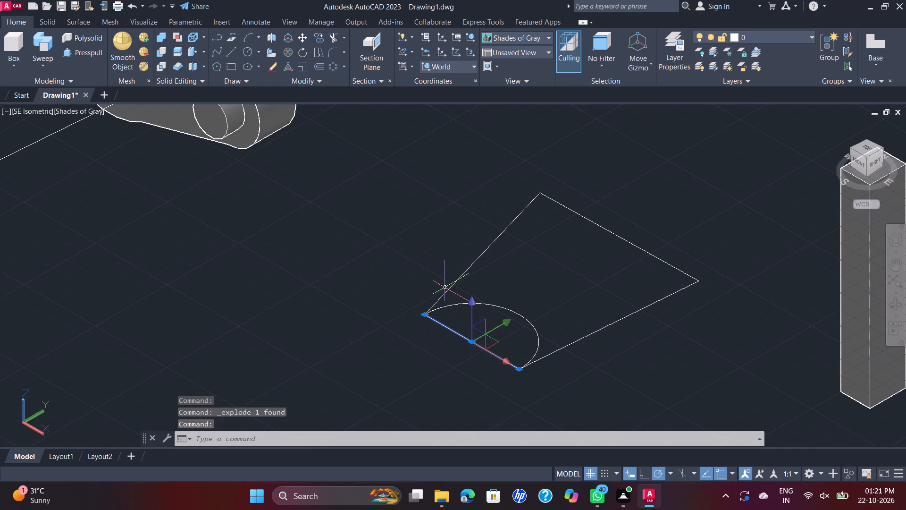
{"action": "key", "text": "Delete"}
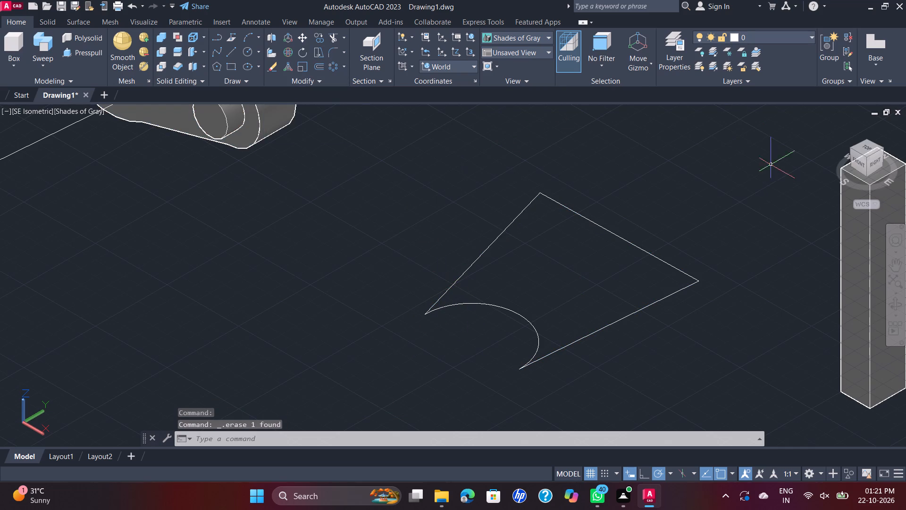
Join the three remaining lines and the arc of the copied tapered profile into a single object.
{"action": "left_click_drag", "start_coordinate": [751, 180], "coordinate": [747, 180]}
{"action": "left_click", "coordinate": [408, 377]}
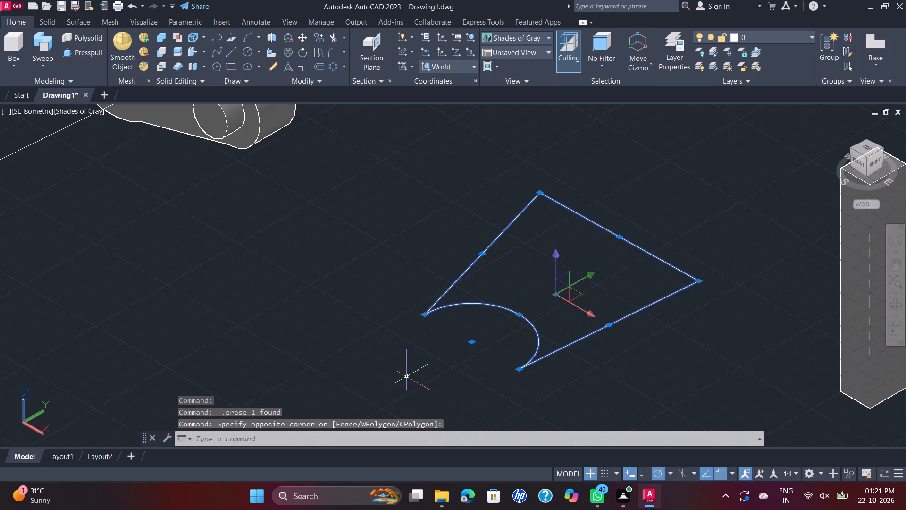
{"action": "key", "text": "j"}
{"action": "key", "text": "Return"}
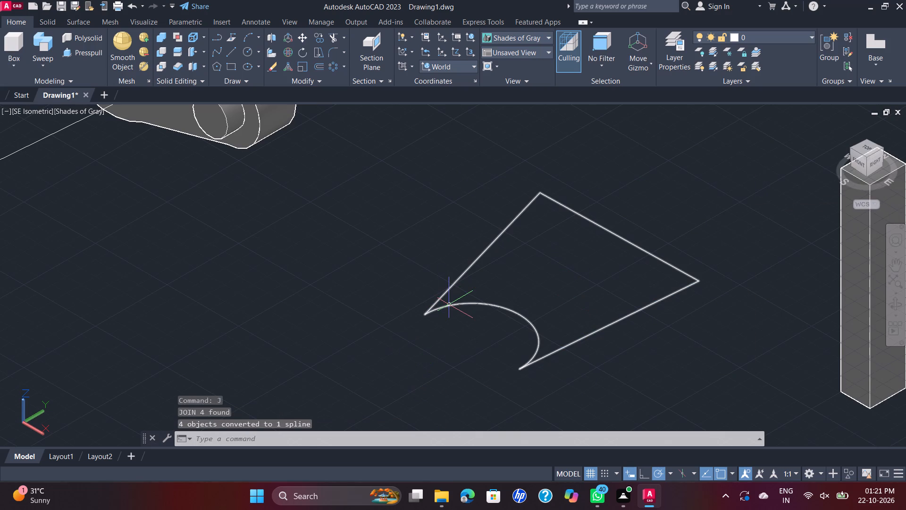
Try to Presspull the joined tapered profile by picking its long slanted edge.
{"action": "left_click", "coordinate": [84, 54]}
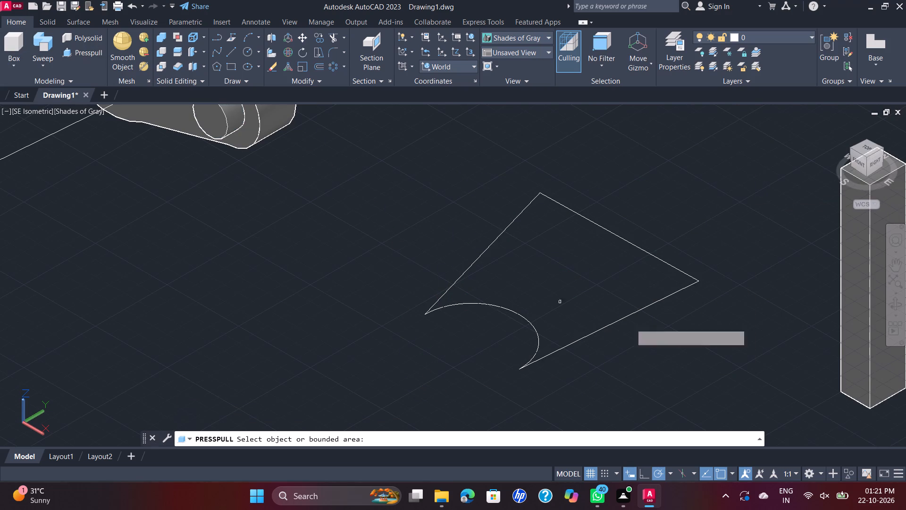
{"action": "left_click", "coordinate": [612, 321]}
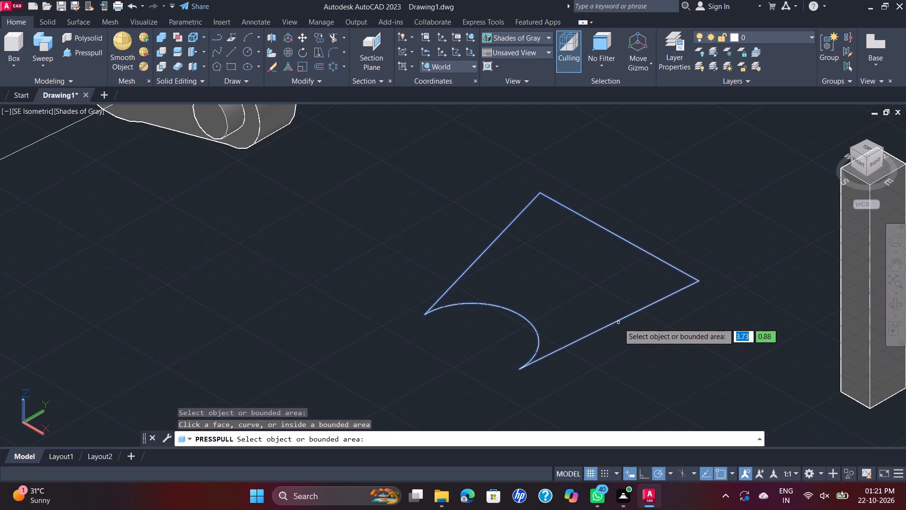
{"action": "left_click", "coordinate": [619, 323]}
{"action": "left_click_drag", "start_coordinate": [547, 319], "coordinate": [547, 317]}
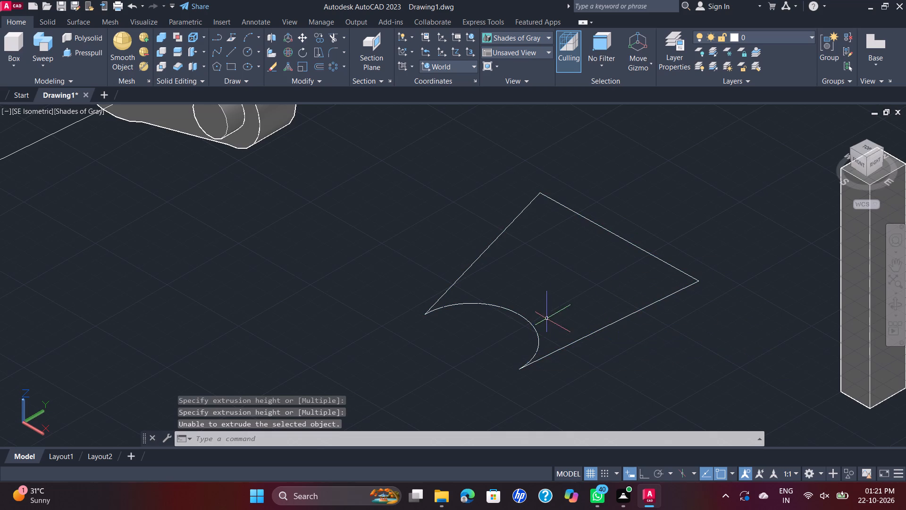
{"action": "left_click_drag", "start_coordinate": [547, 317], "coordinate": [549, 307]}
Switch the visual style to 2D Wireframe to expose the original tapered outline and circle inside the vertical pipe.
{"action": "scroll", "coordinate": [713, 174], "scroll_direction": "down", "scroll_amount": 2}
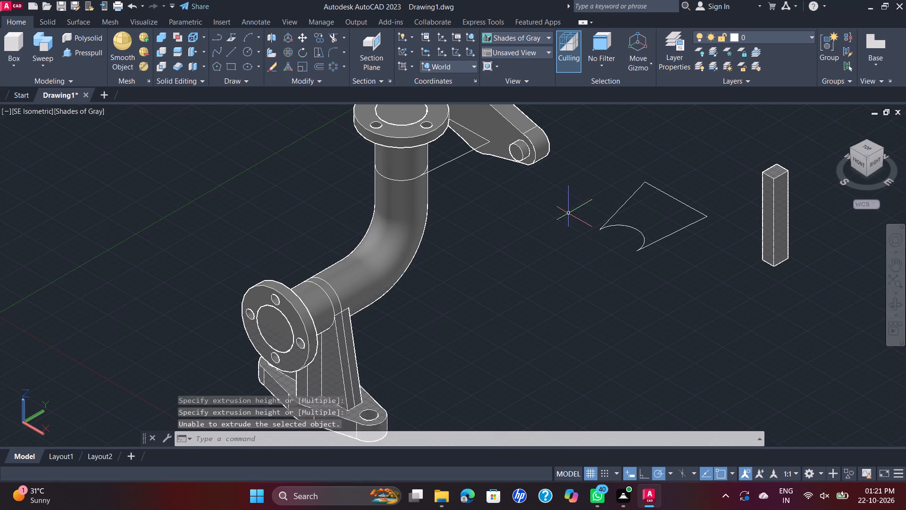
{"action": "scroll", "coordinate": [616, 197], "scroll_direction": "up", "scroll_amount": 1}
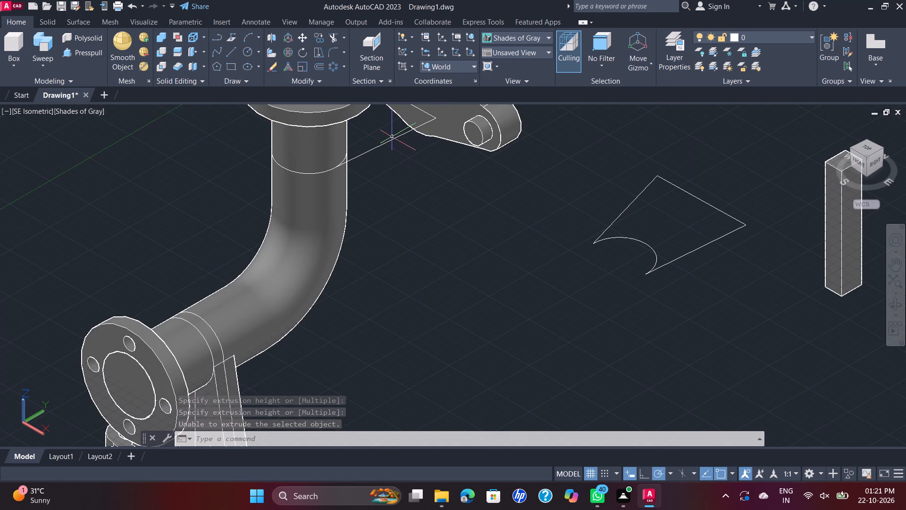
{"action": "middle_click_drag", "start_coordinate": [396, 138], "coordinate": [418, 181]}
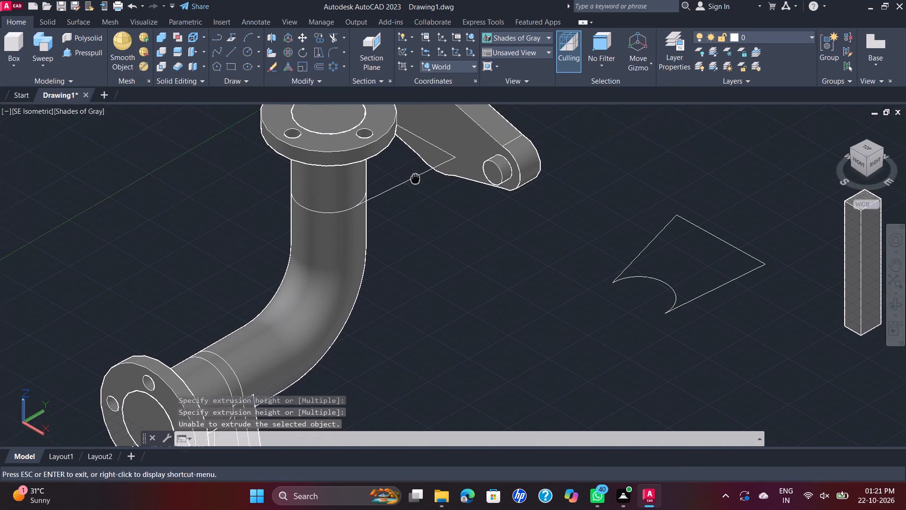
{"action": "middle_click_drag", "start_coordinate": [418, 181], "coordinate": [427, 199]}
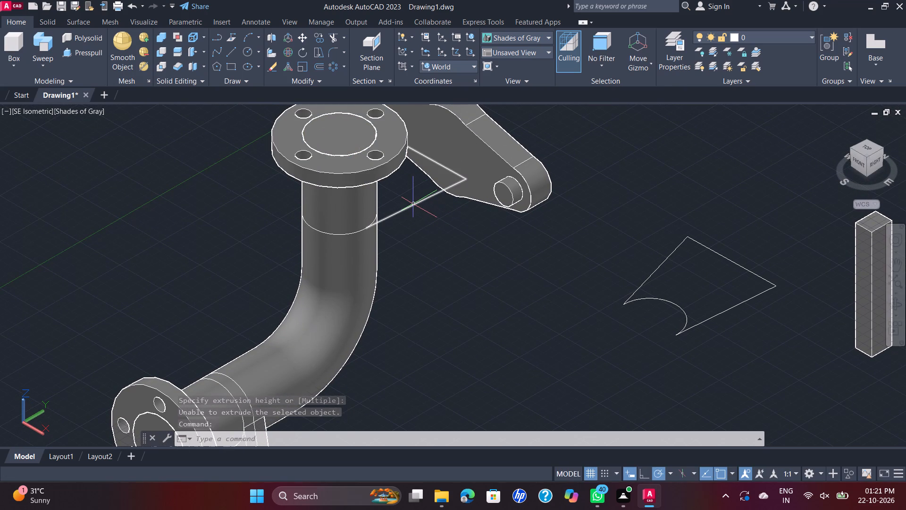
{"action": "left_click", "coordinate": [413, 204]}
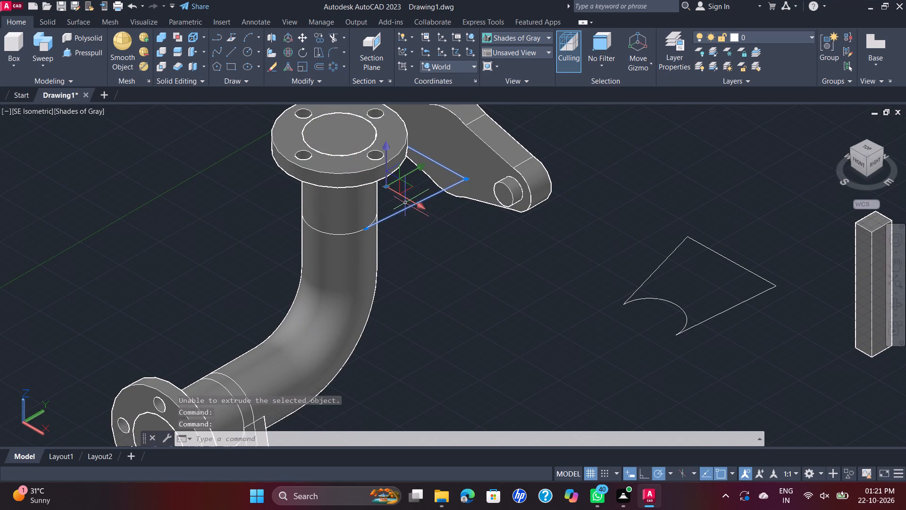
{"action": "key", "text": "Escape"}
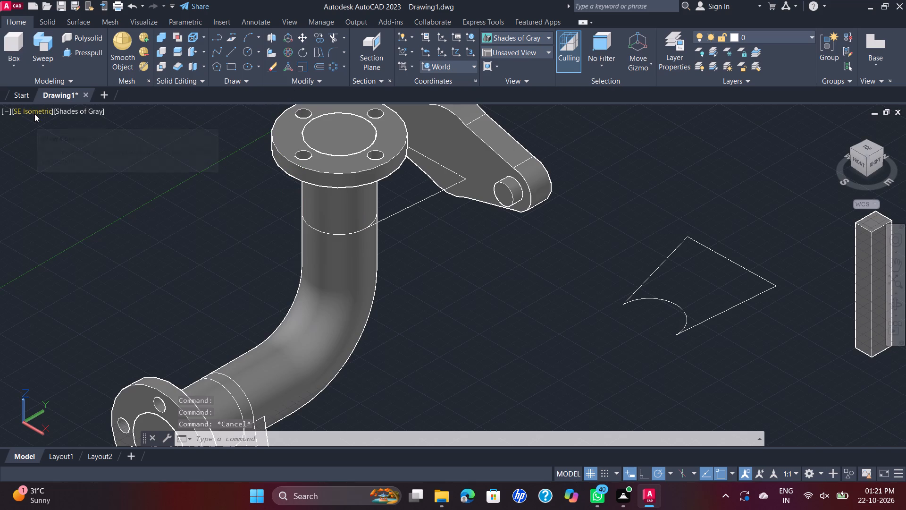
{"action": "left_click", "coordinate": [54, 114]}
{"action": "left_click", "coordinate": [84, 144]}
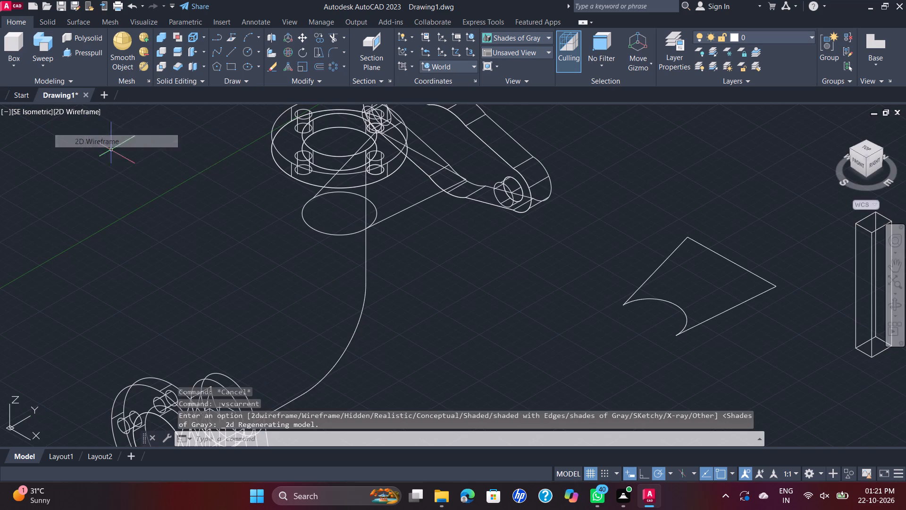
Trim away the part of the pipe's circle below the upper flange that lies outside the tapered outline.
{"action": "left_click", "coordinate": [337, 36]}
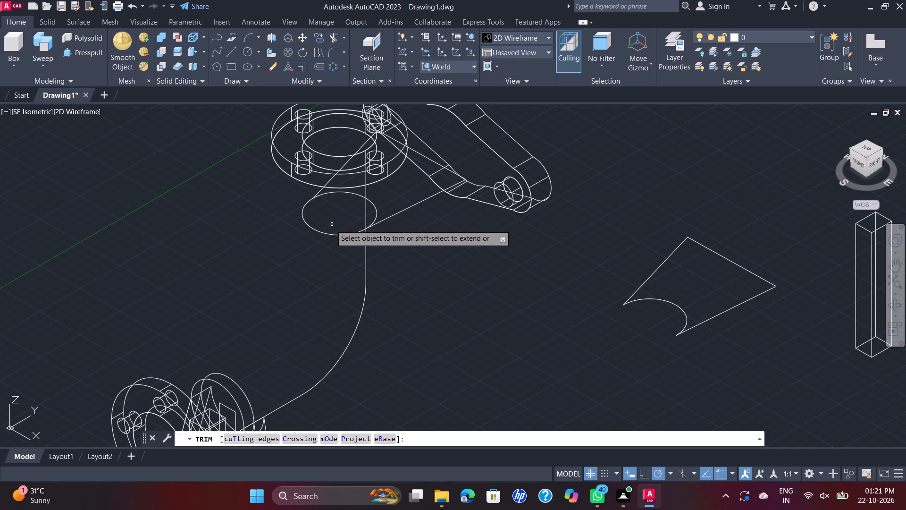
{"action": "scroll", "coordinate": [327, 233], "scroll_direction": "up", "scroll_amount": 4}
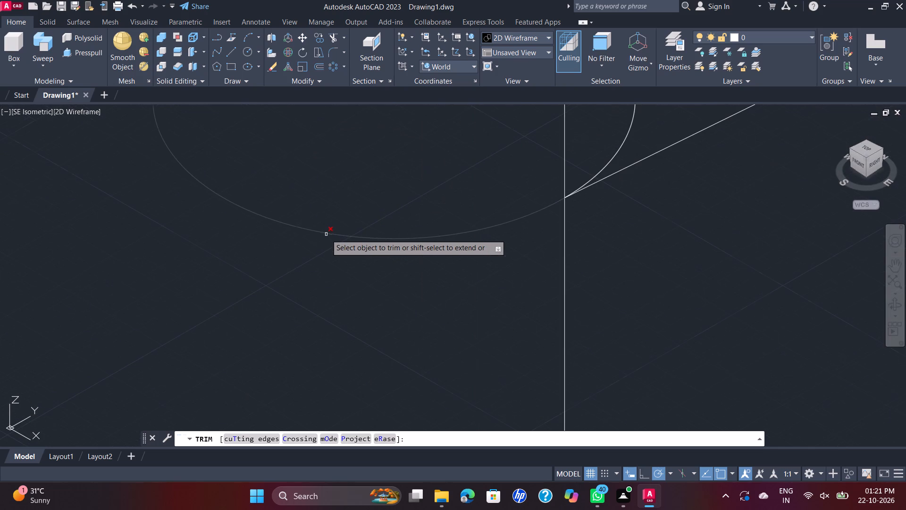
{"action": "left_click", "coordinate": [325, 234]}
{"action": "scroll", "coordinate": [325, 235], "scroll_direction": "down", "scroll_amount": 4}
{"action": "key", "text": "Escape"}
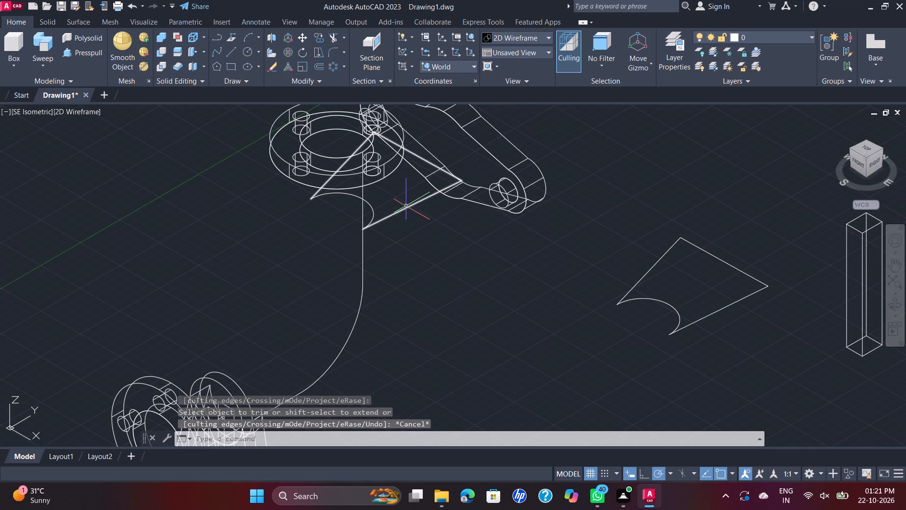
Join the open tapered outline under the upper flange with the remaining arc.
{"action": "left_click", "coordinate": [406, 206]}
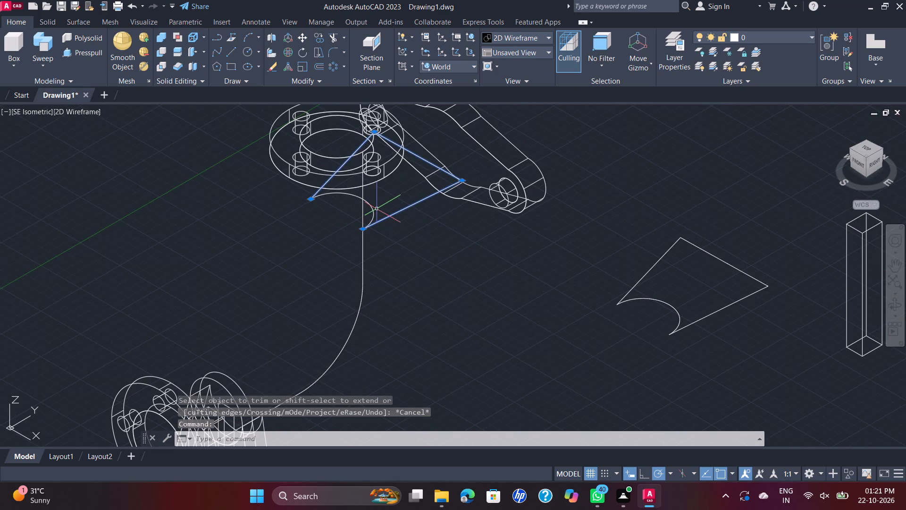
{"action": "left_click", "coordinate": [372, 209]}
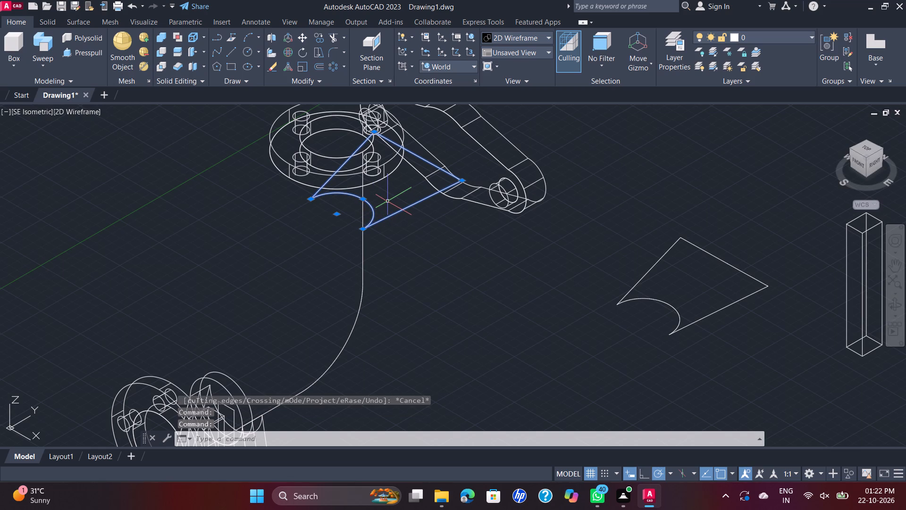
{"action": "key", "text": "j"}
{"action": "key", "text": "Return"}
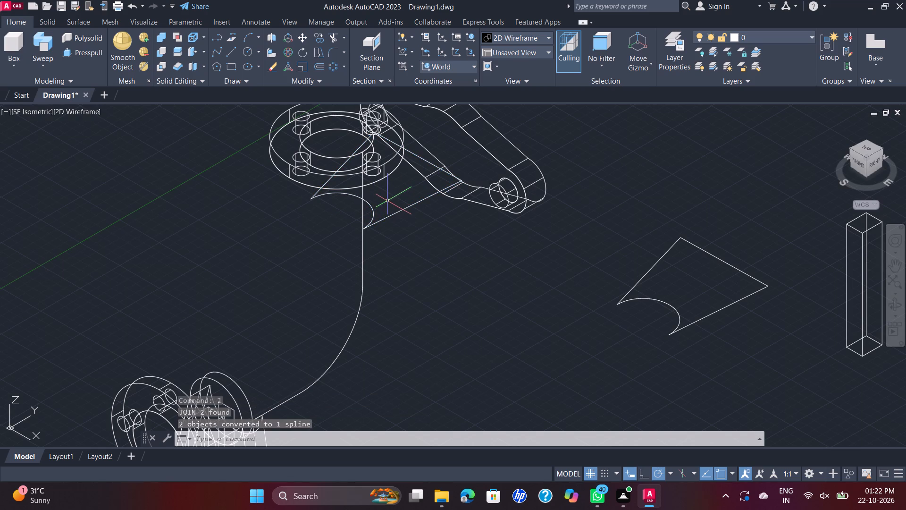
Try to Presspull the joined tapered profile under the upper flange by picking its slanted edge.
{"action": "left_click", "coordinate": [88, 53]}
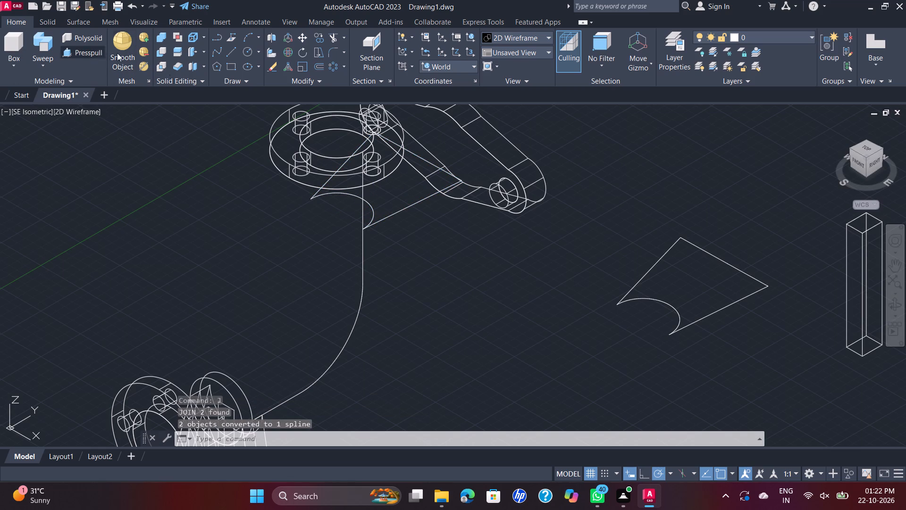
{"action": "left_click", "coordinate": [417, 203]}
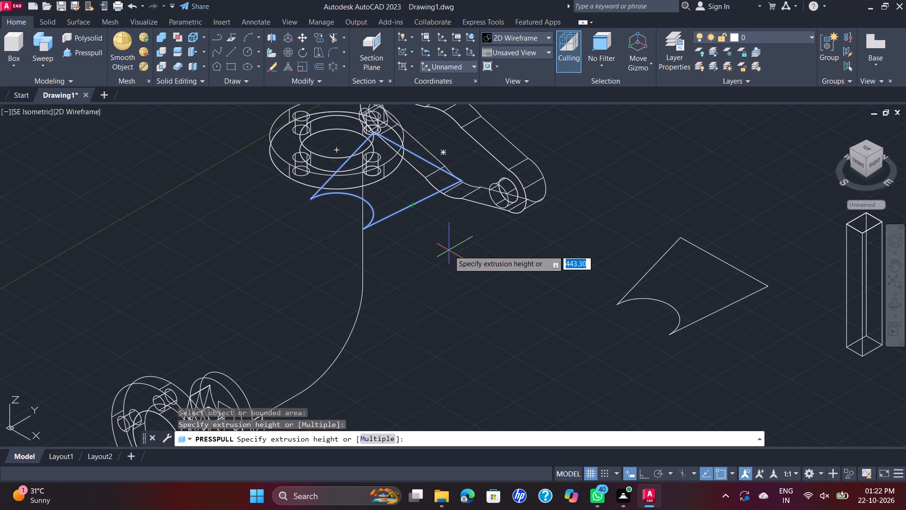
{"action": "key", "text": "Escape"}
Set the visual style back to Shades of Gray for the whole pipe model.
{"action": "scroll", "coordinate": [476, 247], "scroll_direction": "down", "scroll_amount": 1}
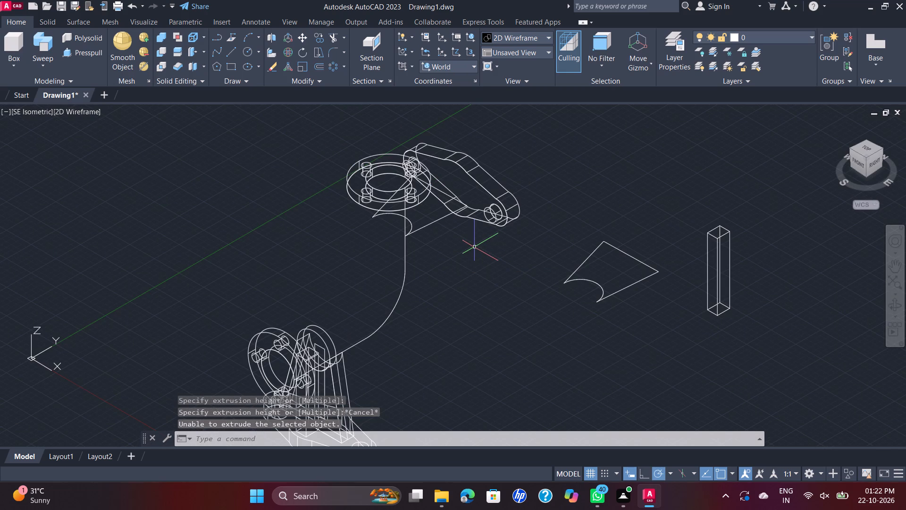
{"action": "scroll", "coordinate": [474, 247], "scroll_direction": "down", "scroll_amount": 1}
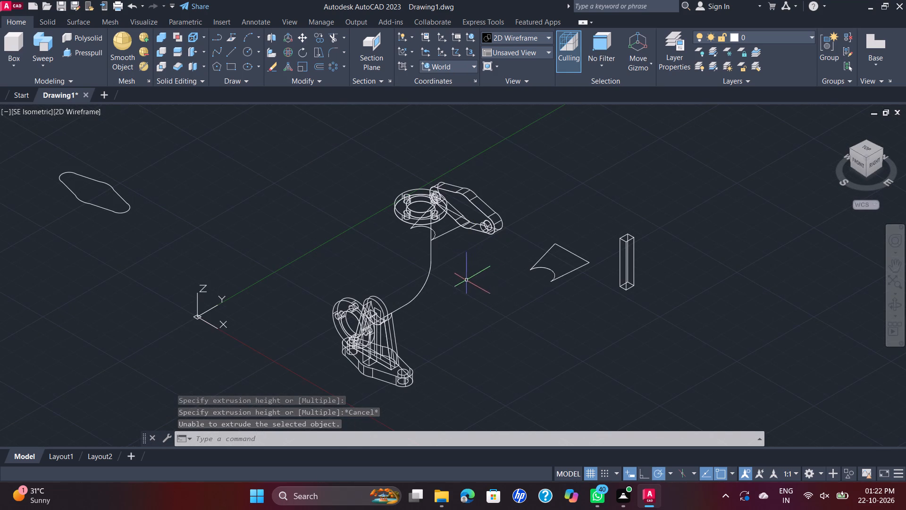
{"action": "scroll", "coordinate": [456, 270], "scroll_direction": "up", "scroll_amount": 1}
{"action": "middle_click_drag", "start_coordinate": [445, 260], "coordinate": [429, 299]}
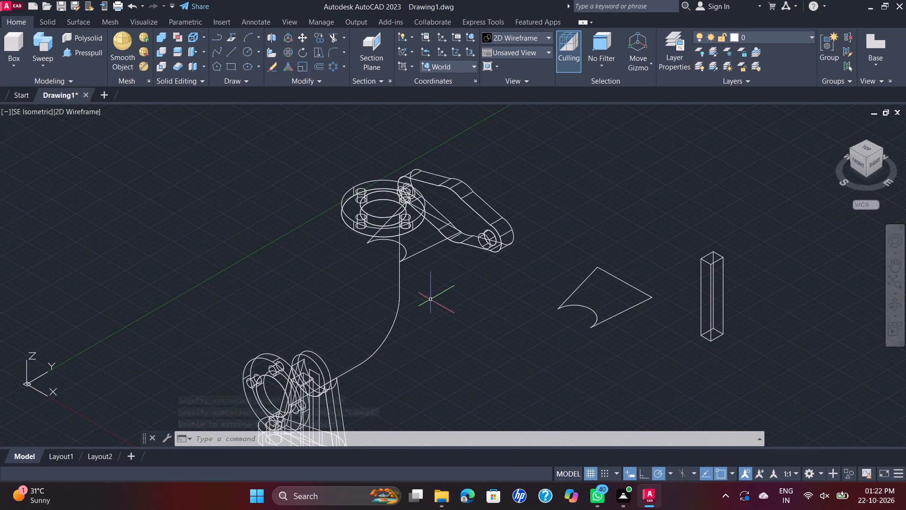
{"action": "scroll", "coordinate": [505, 269], "scroll_direction": "up", "scroll_amount": 1}
{"action": "scroll", "coordinate": [650, 289], "scroll_direction": "down", "scroll_amount": 1}
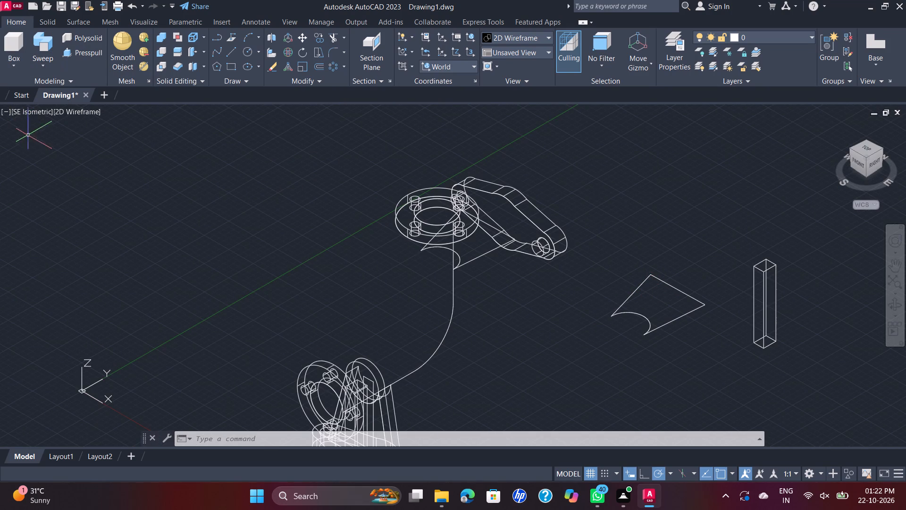
{"action": "left_click", "coordinate": [73, 111]}
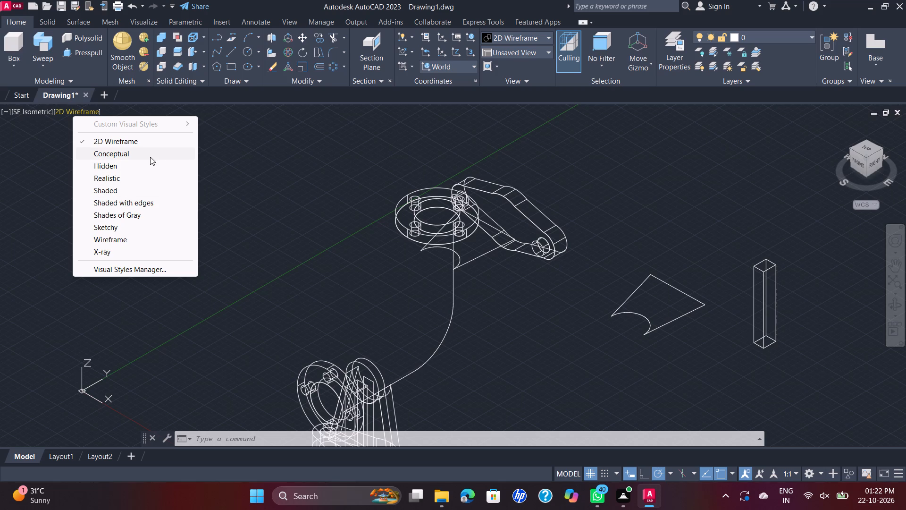
{"action": "left_click", "coordinate": [137, 217]}
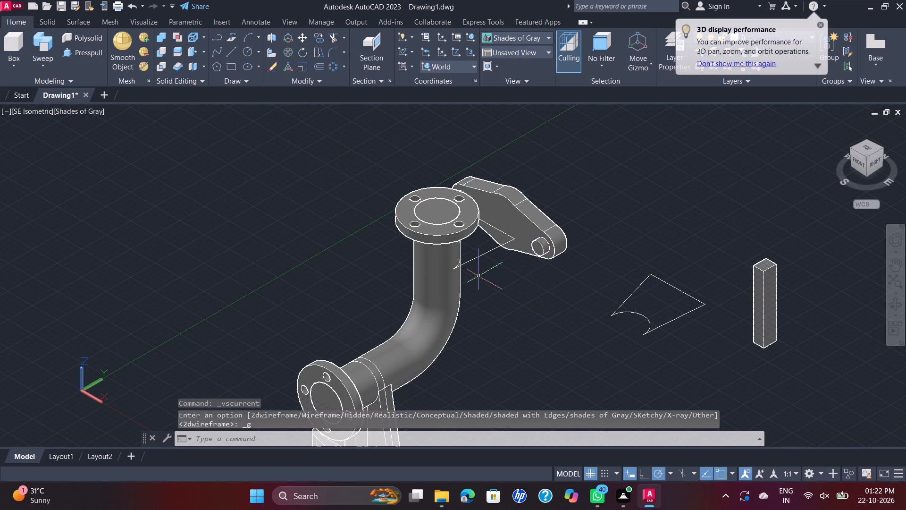
{"action": "scroll", "coordinate": [465, 264], "scroll_direction": "up", "scroll_amount": 1}
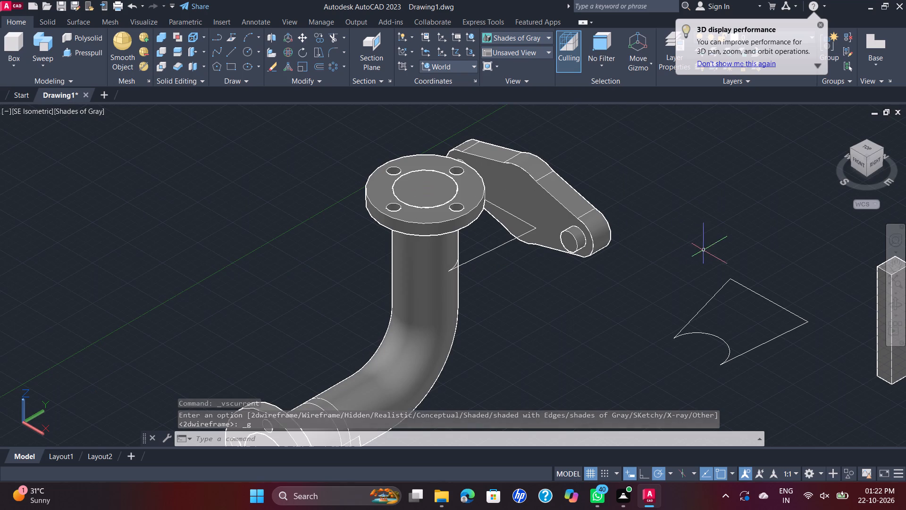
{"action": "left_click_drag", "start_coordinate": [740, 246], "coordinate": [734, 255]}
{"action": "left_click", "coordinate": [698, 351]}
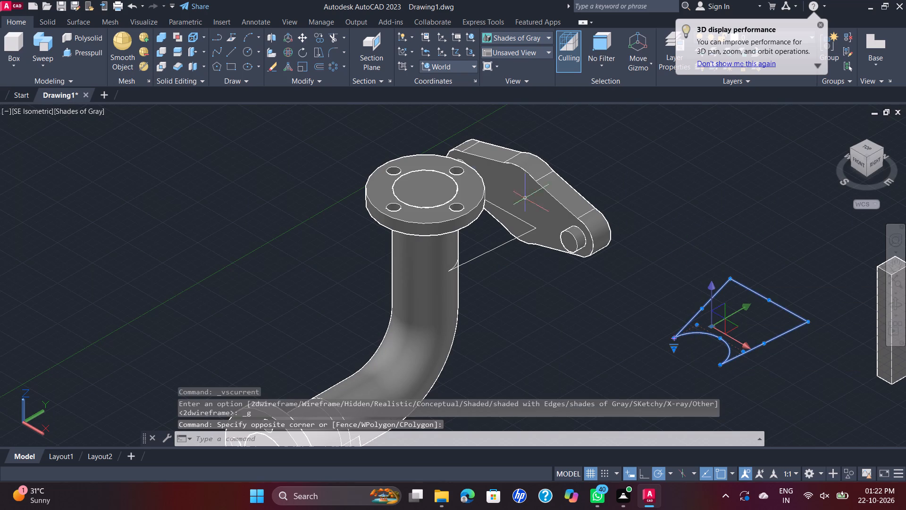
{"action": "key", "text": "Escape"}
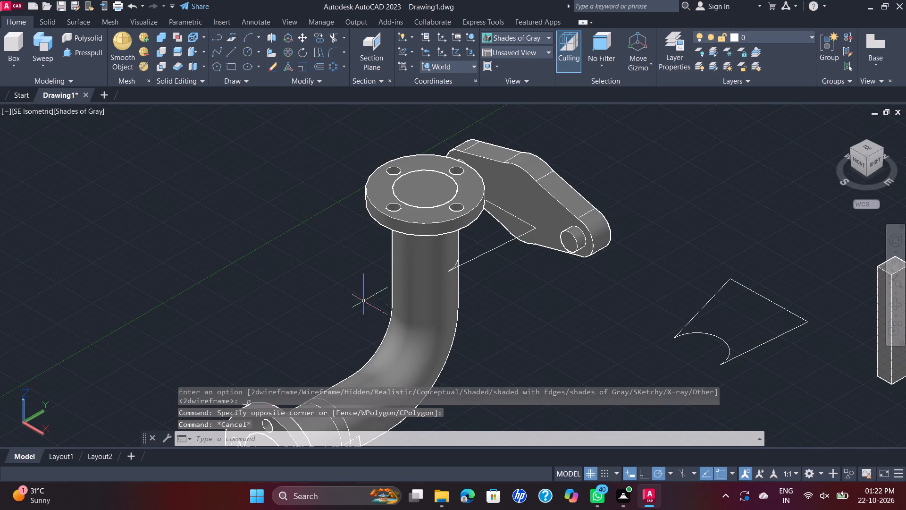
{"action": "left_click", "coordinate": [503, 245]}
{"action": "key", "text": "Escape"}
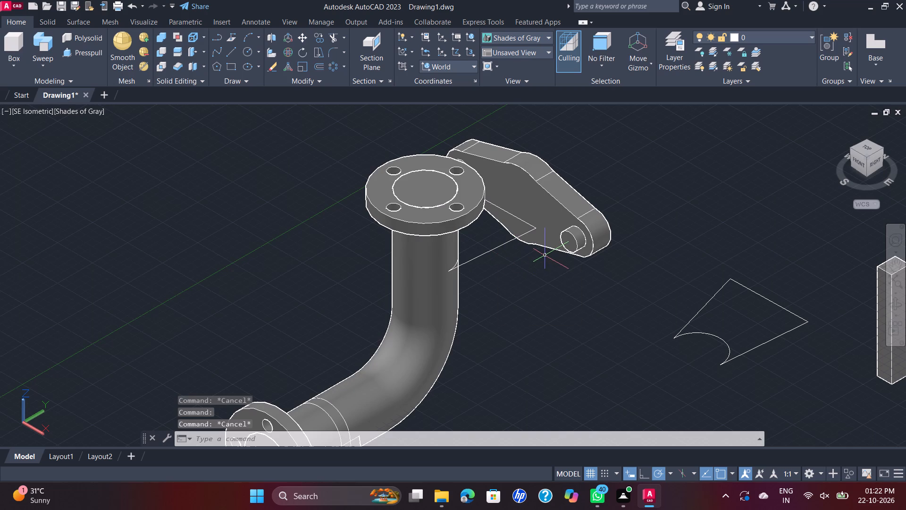
Draw a line between the two ends of the arc in the detached tapered profile beside the pipe.
{"action": "left_click", "coordinate": [228, 55]}
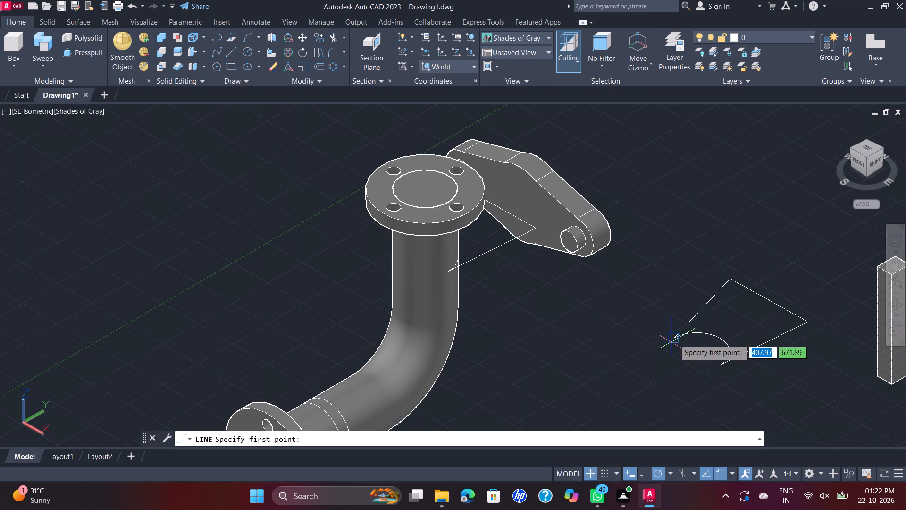
{"action": "scroll", "coordinate": [679, 339], "scroll_direction": "up", "scroll_amount": 3}
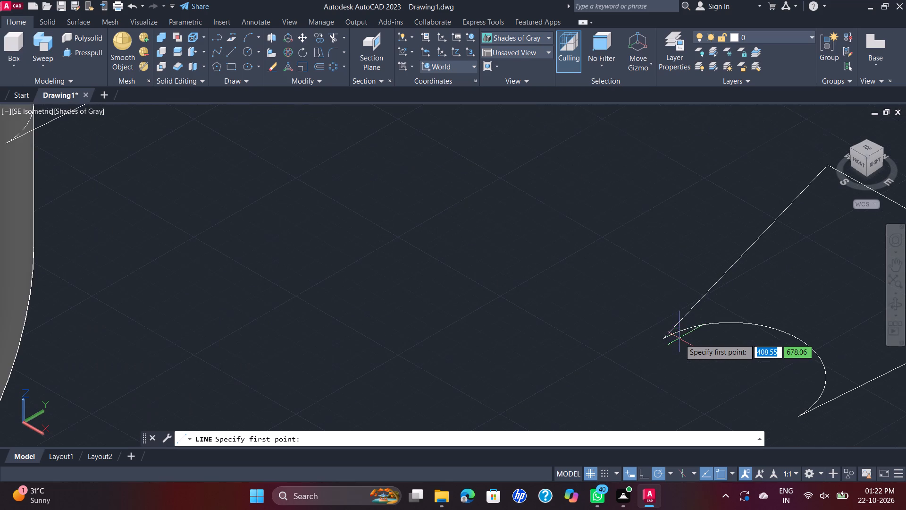
{"action": "left_click", "coordinate": [664, 339]}
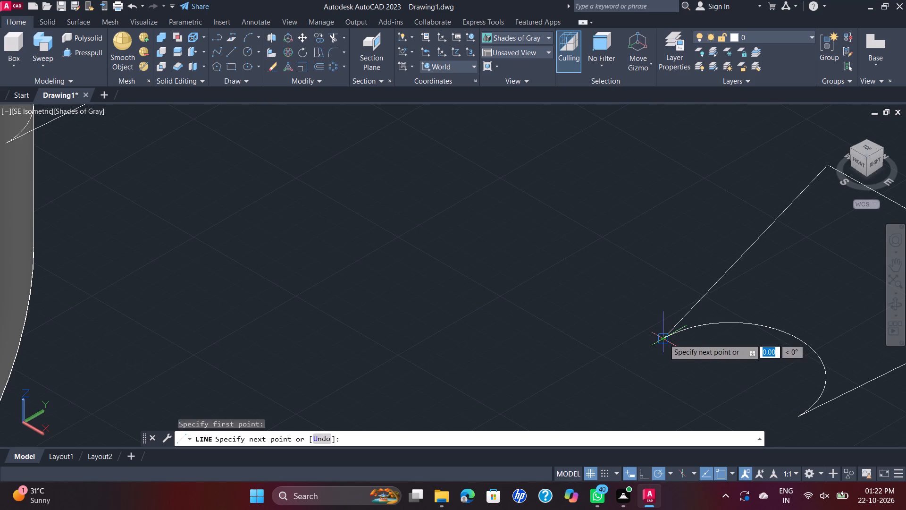
{"action": "left_click", "coordinate": [802, 416]}
{"action": "scroll", "coordinate": [812, 404], "scroll_direction": "down", "scroll_amount": 2}
{"action": "key", "text": "Escape"}
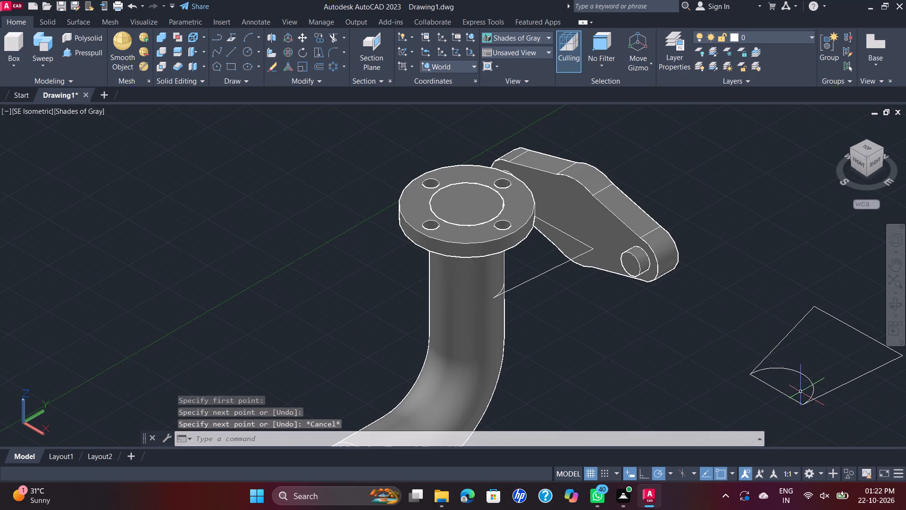
Explode the joined tapered profile with the arc beside the pipe into separate lines and arc.
{"action": "left_click", "coordinate": [801, 374]}
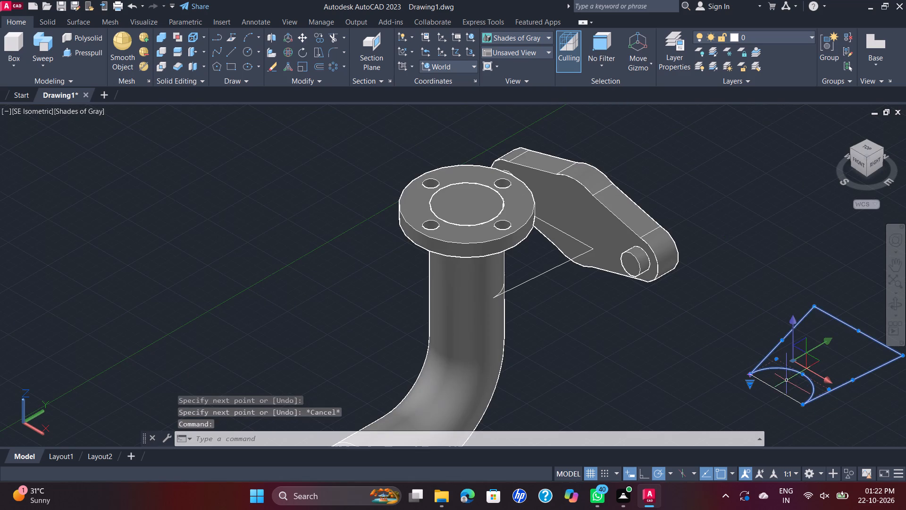
{"action": "key", "text": "Escape"}
{"action": "left_click", "coordinate": [785, 369]}
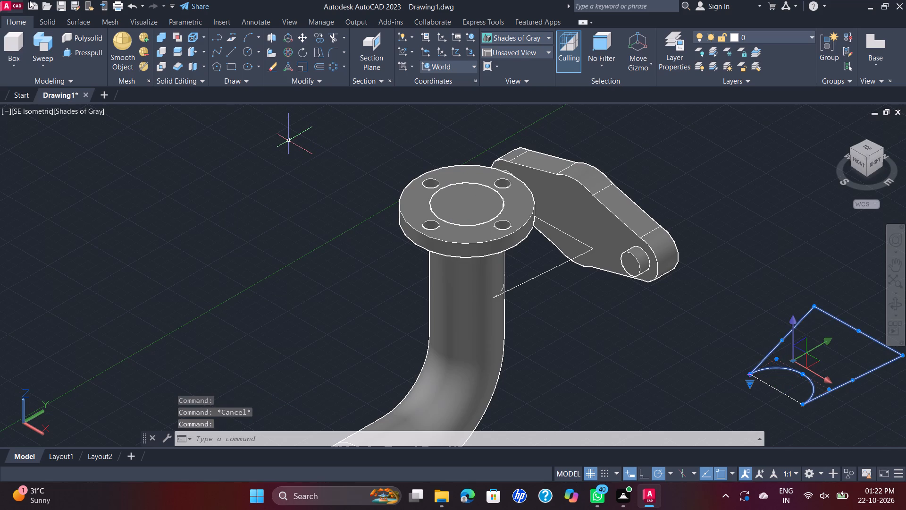
{"action": "left_click", "coordinate": [298, 79]}
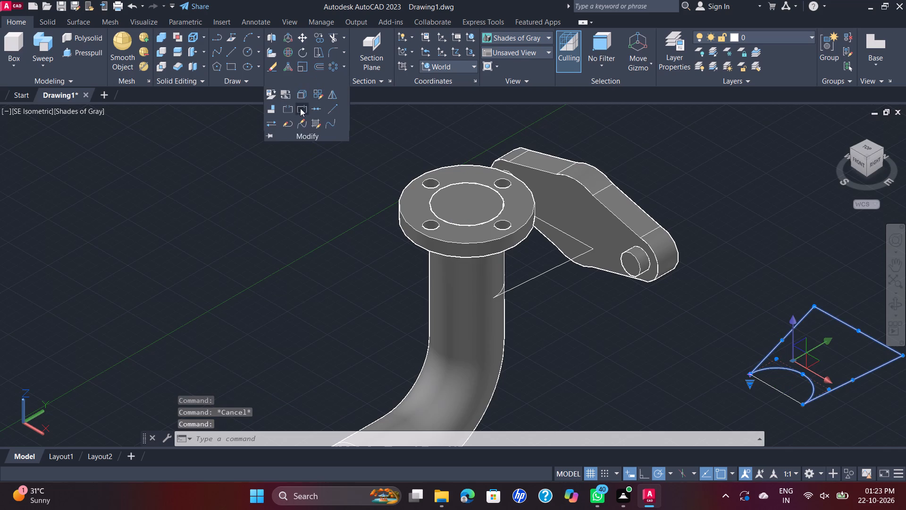
{"action": "left_click", "coordinate": [302, 95]}
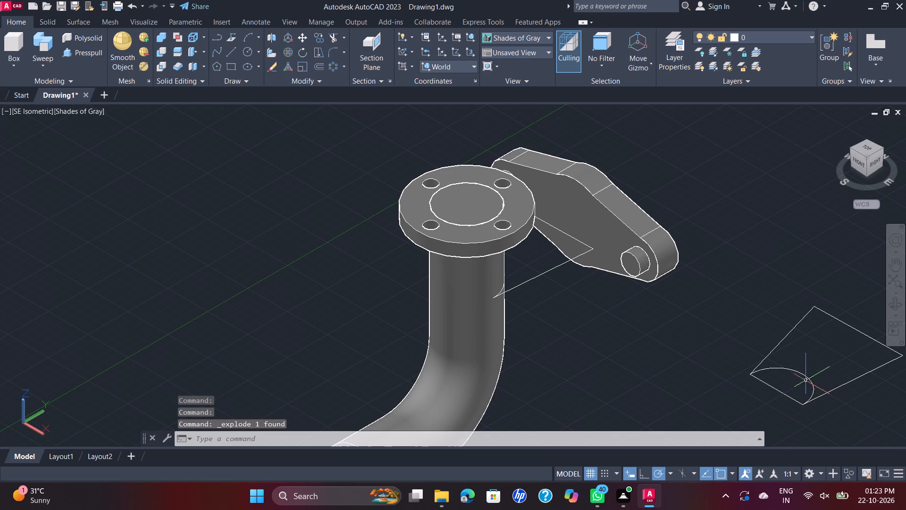
Move the arc out of the detached tapered outline to the empty area between it and the pipe.
{"action": "left_click", "coordinate": [805, 379]}
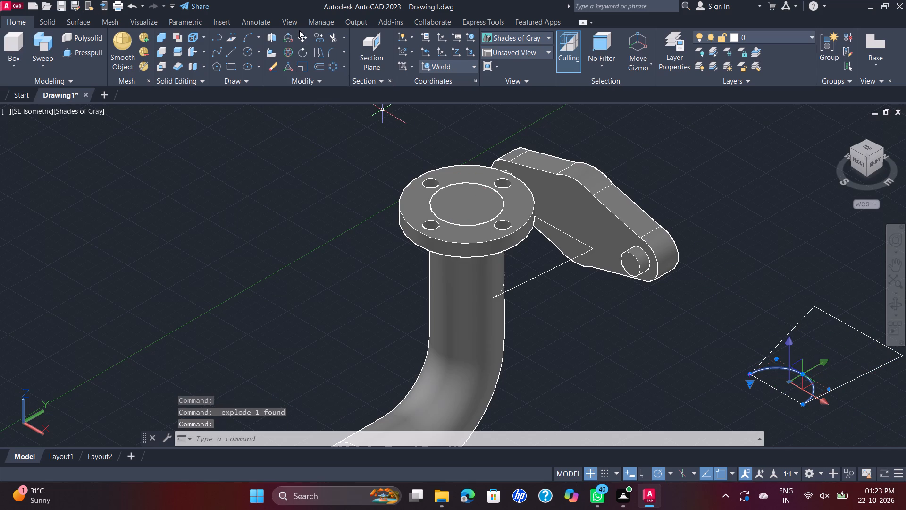
{"action": "left_click", "coordinate": [301, 35]}
{"action": "left_click", "coordinate": [796, 370]}
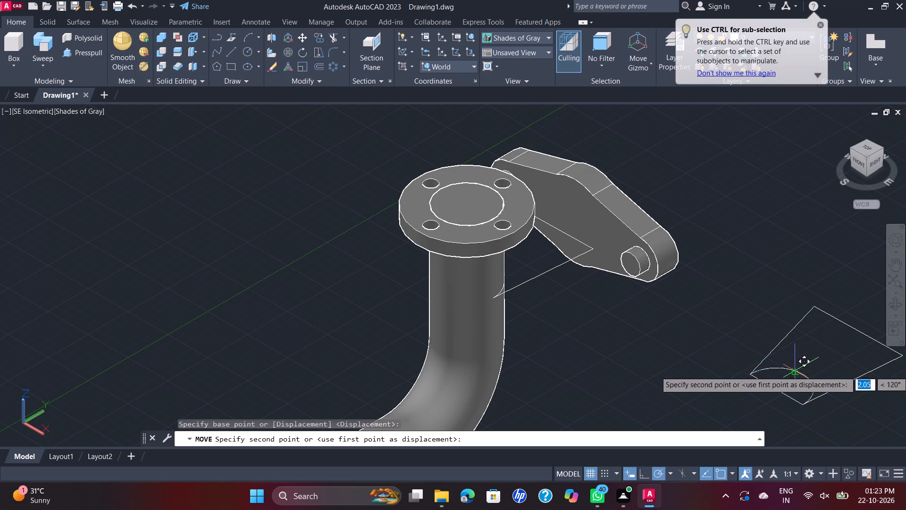
{"action": "left_click", "coordinate": [617, 391]}
Join the four straight edges of the detached tapered outline into one closed profile.
{"action": "middle_click_drag", "start_coordinate": [725, 338], "coordinate": [548, 302]}
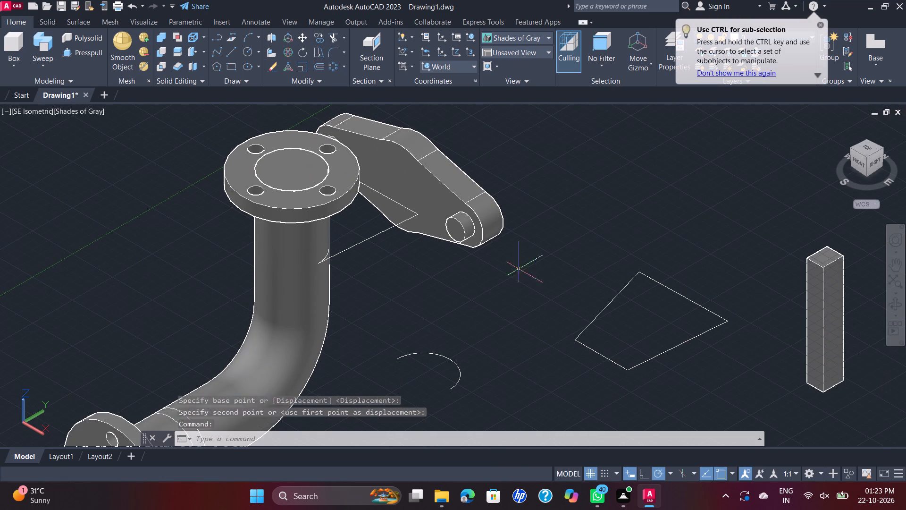
{"action": "left_click_drag", "start_coordinate": [713, 214], "coordinate": [715, 229]}
{"action": "left_click", "coordinate": [582, 396]}
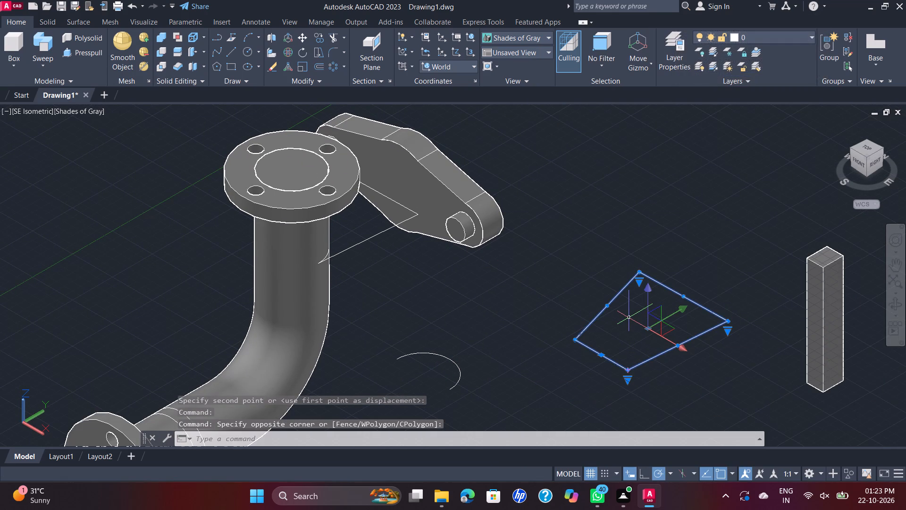
{"action": "key", "text": "j"}
{"action": "key", "text": "Return"}
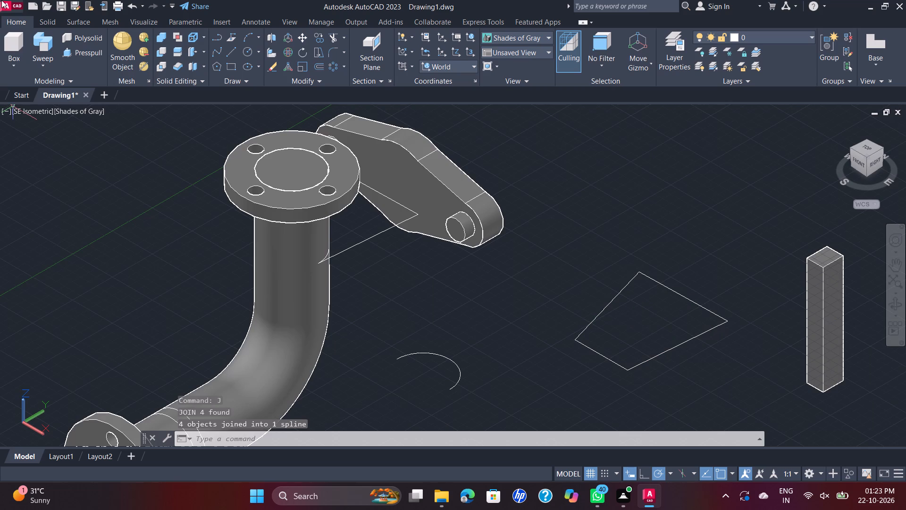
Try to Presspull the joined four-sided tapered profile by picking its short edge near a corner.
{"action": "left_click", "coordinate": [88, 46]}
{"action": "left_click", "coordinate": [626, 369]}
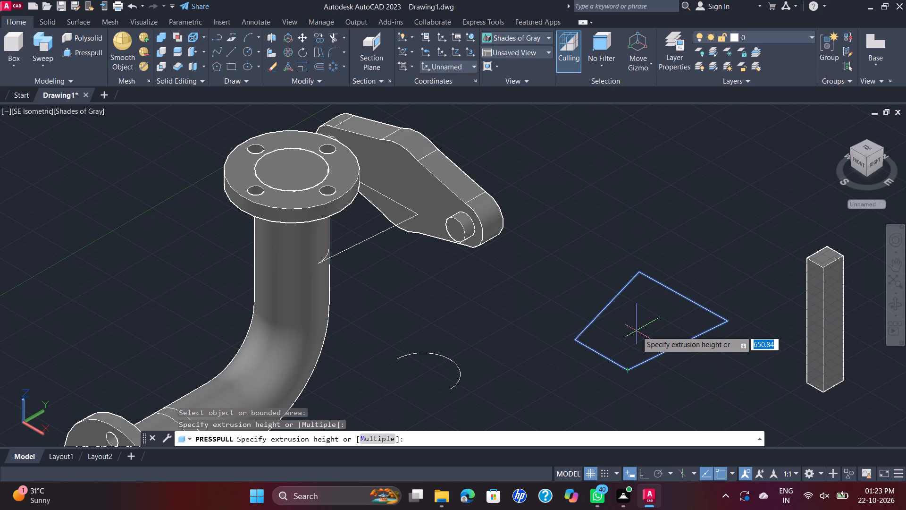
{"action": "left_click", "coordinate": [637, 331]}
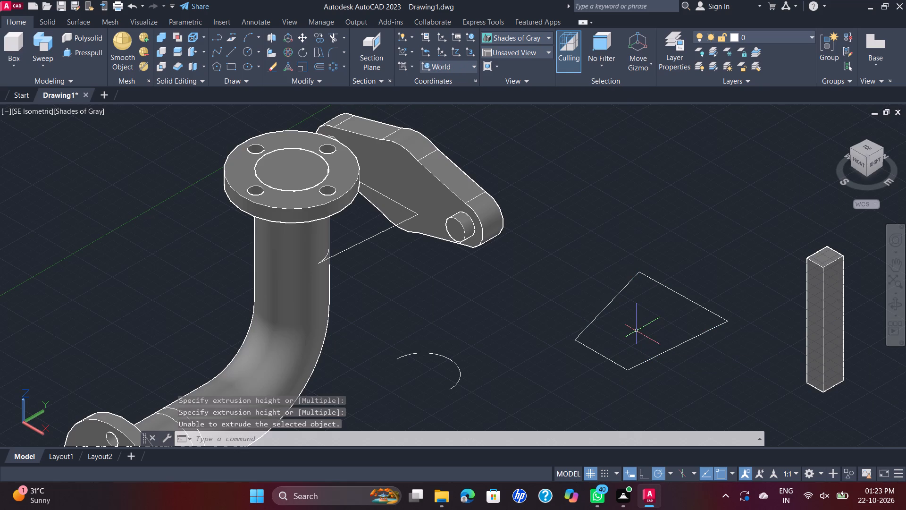
Delete the tapered arc profile attached to the vertical pipe below the upper flange.
{"action": "middle_click", "coordinate": [630, 336], "text": "ctrl"}
{"action": "middle_click_drag", "start_coordinate": [630, 336], "coordinate": [652, 283], "text": "shift"}
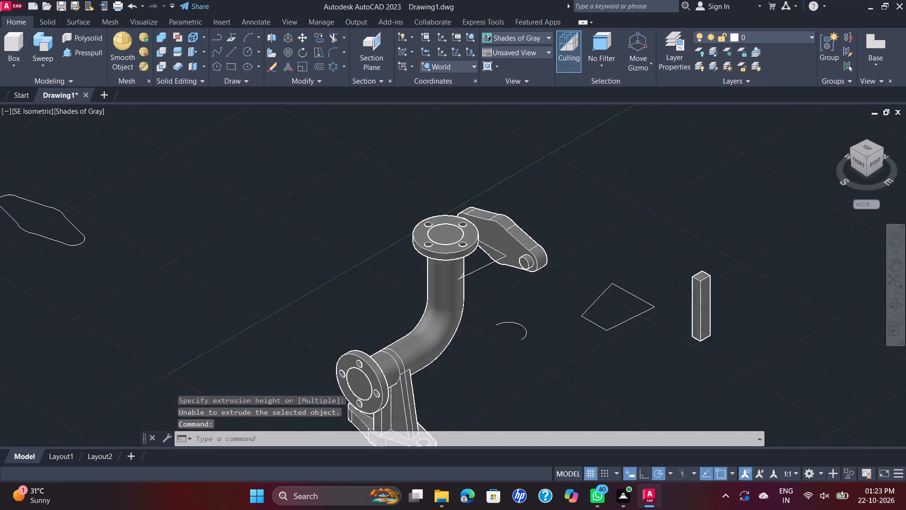
{"action": "middle_click_drag", "start_coordinate": [652, 283], "coordinate": [659, 258], "text": "shift"}
{"action": "middle_click_drag", "start_coordinate": [629, 283], "coordinate": [624, 211], "text": "shift"}
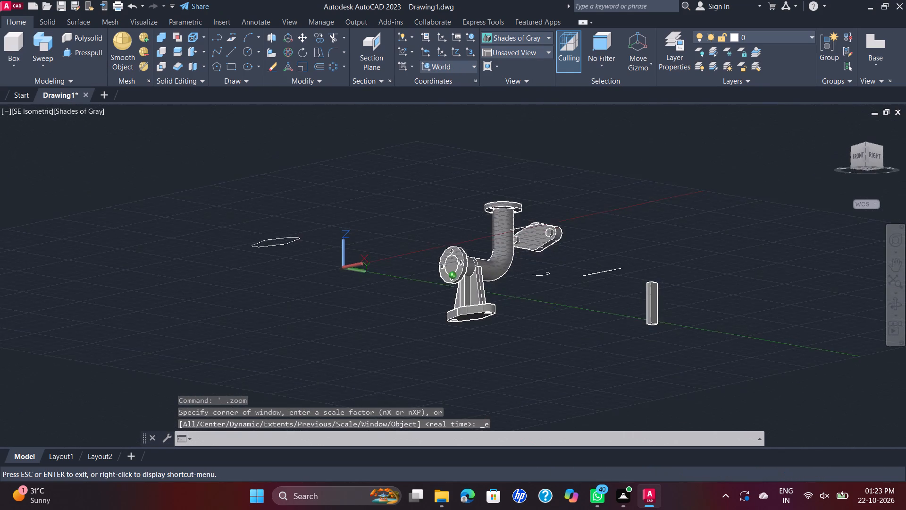
{"action": "middle_click_drag", "start_coordinate": [624, 211], "coordinate": [581, 235], "text": "shift"}
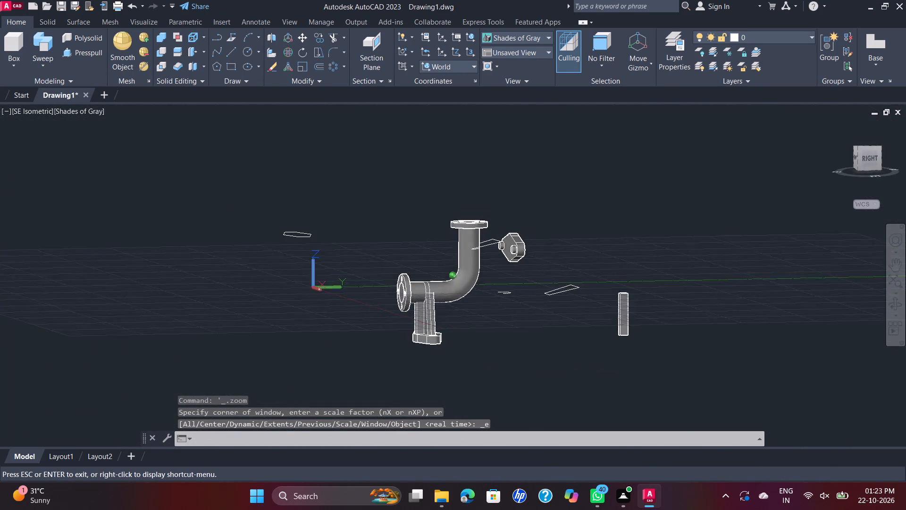
{"action": "middle_click_drag", "start_coordinate": [581, 235], "coordinate": [571, 233], "text": "shift"}
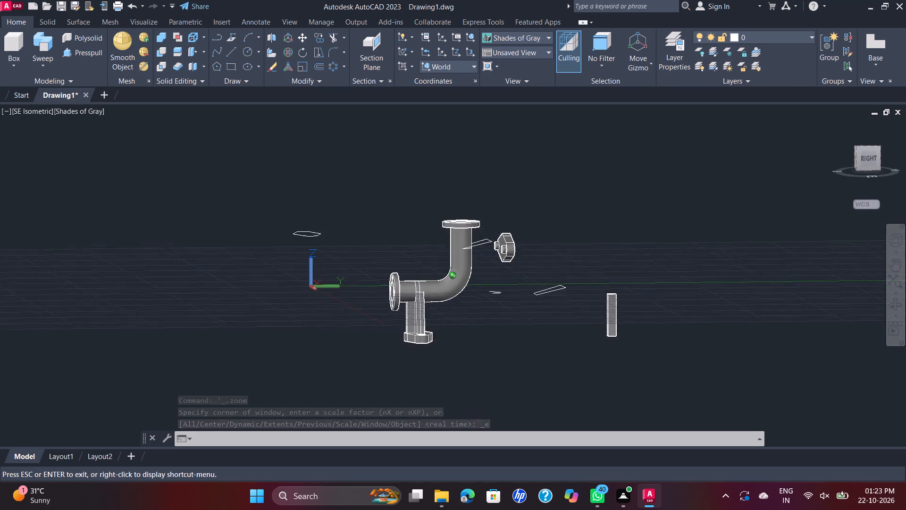
{"action": "middle_click_drag", "start_coordinate": [571, 233], "coordinate": [557, 256], "text": "shift"}
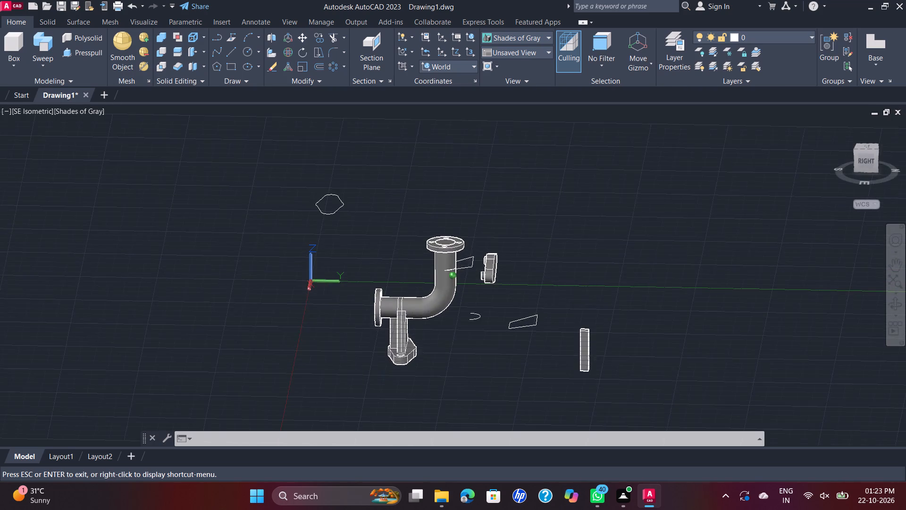
{"action": "middle_click_drag", "start_coordinate": [557, 256], "coordinate": [551, 246], "text": "shift"}
{"action": "scroll", "coordinate": [475, 260], "scroll_direction": "up", "scroll_amount": 3}
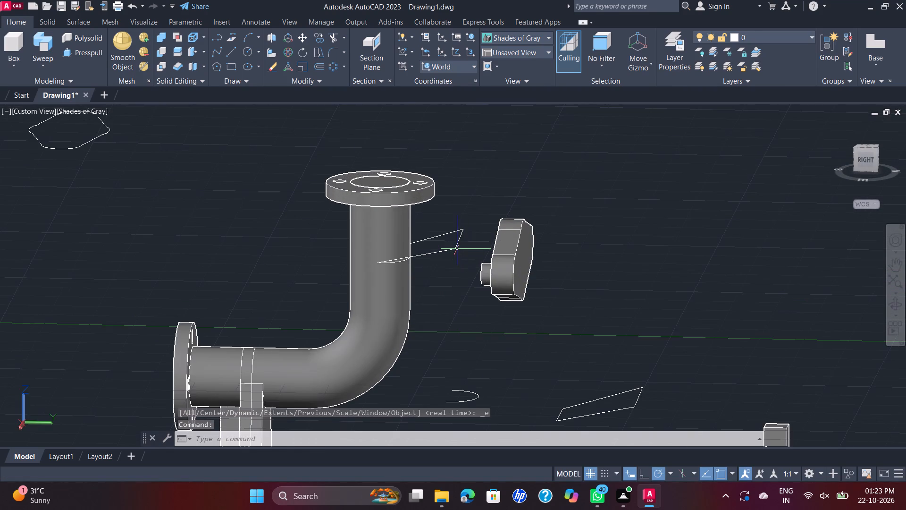
{"action": "scroll", "coordinate": [452, 246], "scroll_direction": "up", "scroll_amount": 1}
{"action": "left_click", "coordinate": [456, 250]}
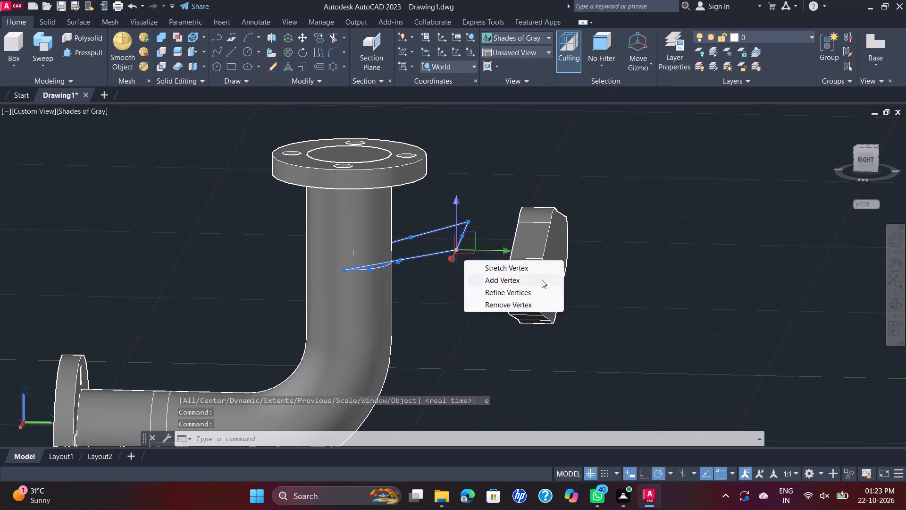
{"action": "key", "text": "Delete"}
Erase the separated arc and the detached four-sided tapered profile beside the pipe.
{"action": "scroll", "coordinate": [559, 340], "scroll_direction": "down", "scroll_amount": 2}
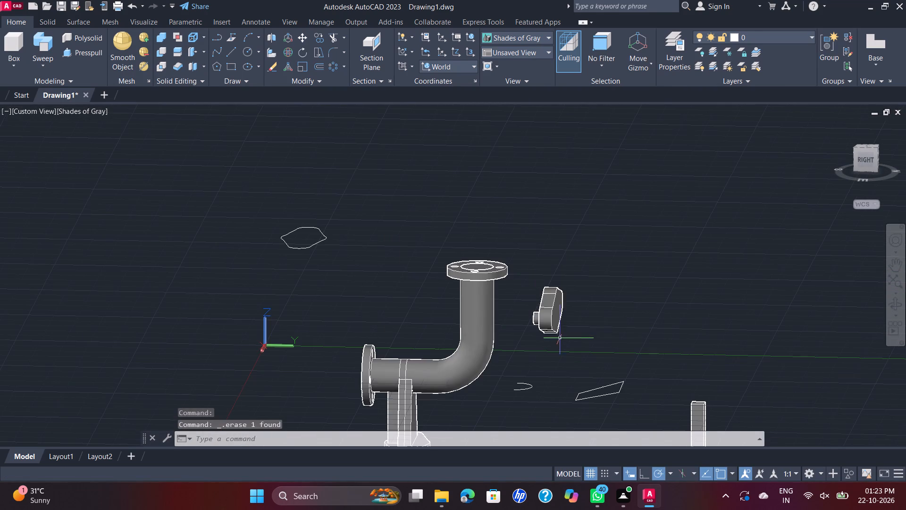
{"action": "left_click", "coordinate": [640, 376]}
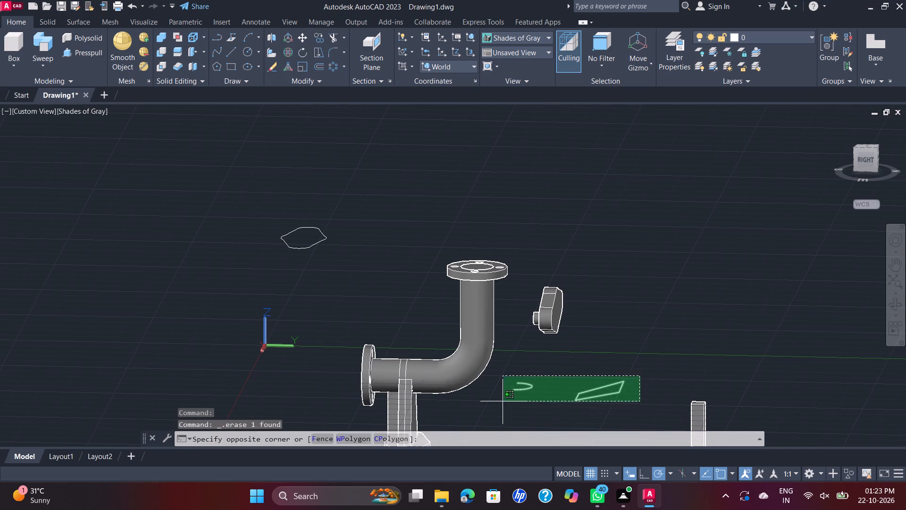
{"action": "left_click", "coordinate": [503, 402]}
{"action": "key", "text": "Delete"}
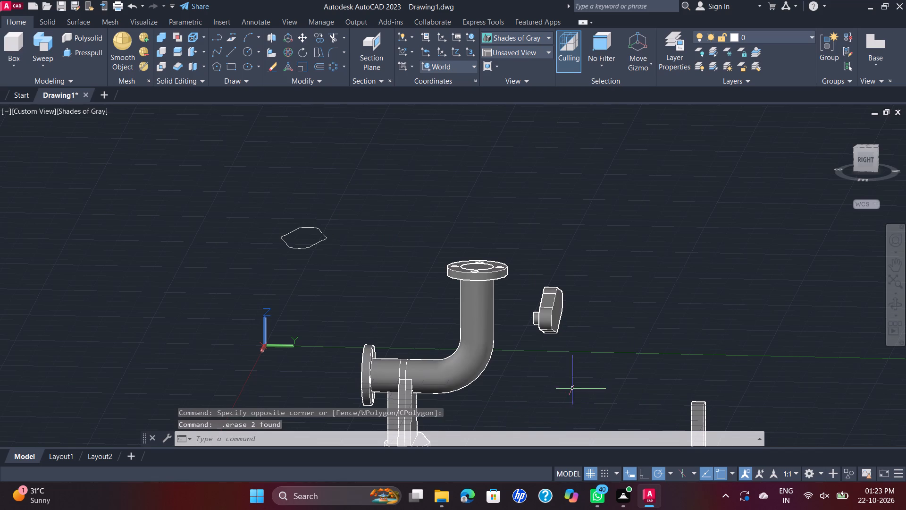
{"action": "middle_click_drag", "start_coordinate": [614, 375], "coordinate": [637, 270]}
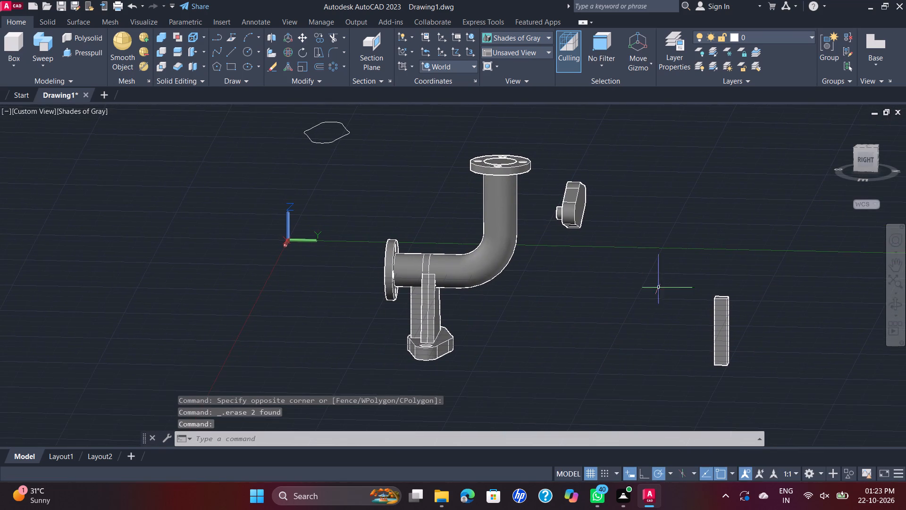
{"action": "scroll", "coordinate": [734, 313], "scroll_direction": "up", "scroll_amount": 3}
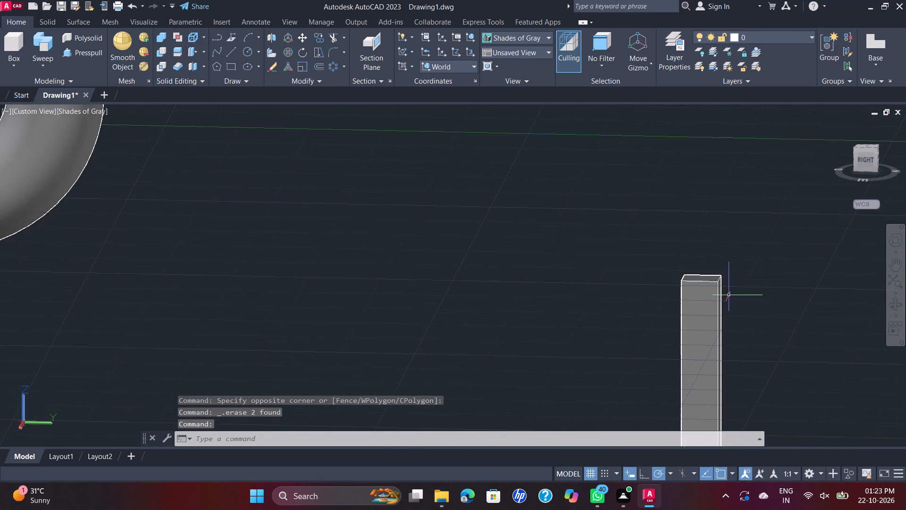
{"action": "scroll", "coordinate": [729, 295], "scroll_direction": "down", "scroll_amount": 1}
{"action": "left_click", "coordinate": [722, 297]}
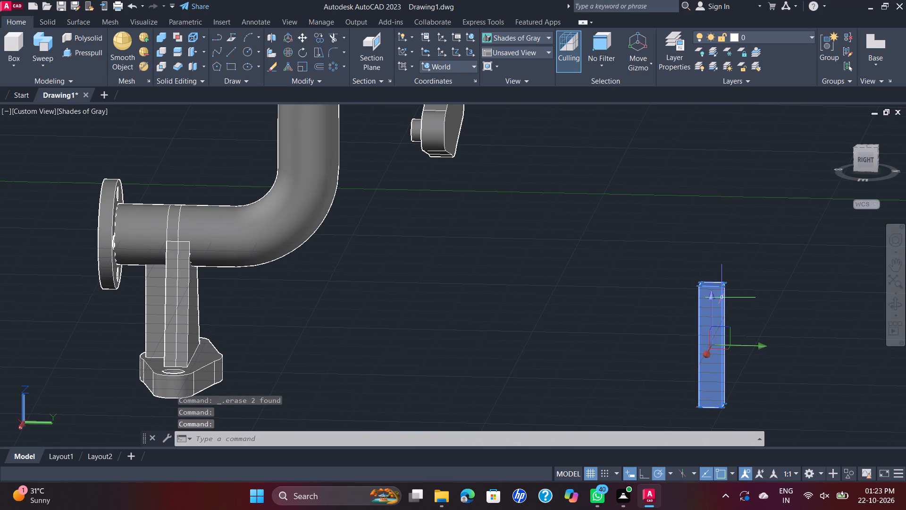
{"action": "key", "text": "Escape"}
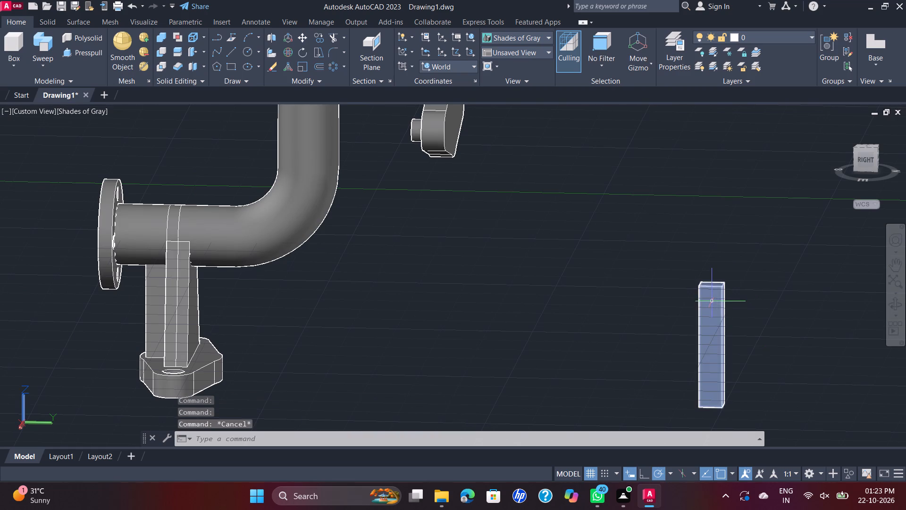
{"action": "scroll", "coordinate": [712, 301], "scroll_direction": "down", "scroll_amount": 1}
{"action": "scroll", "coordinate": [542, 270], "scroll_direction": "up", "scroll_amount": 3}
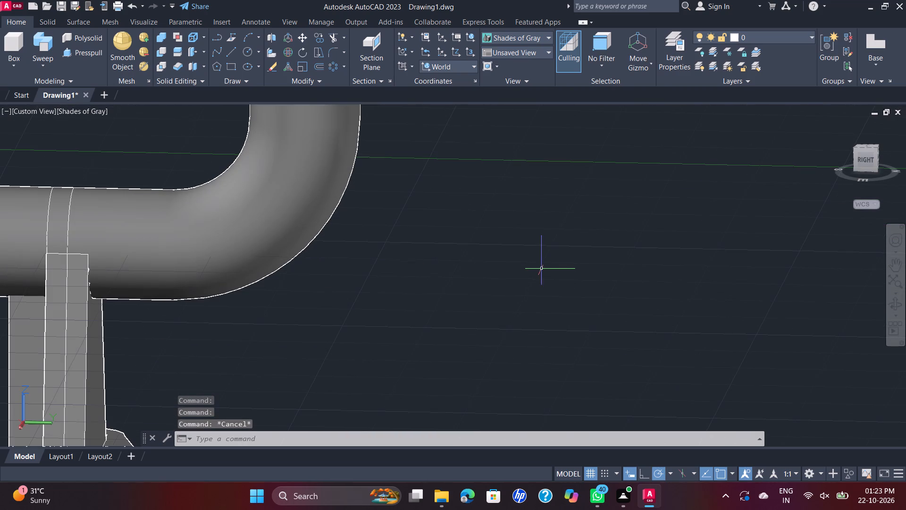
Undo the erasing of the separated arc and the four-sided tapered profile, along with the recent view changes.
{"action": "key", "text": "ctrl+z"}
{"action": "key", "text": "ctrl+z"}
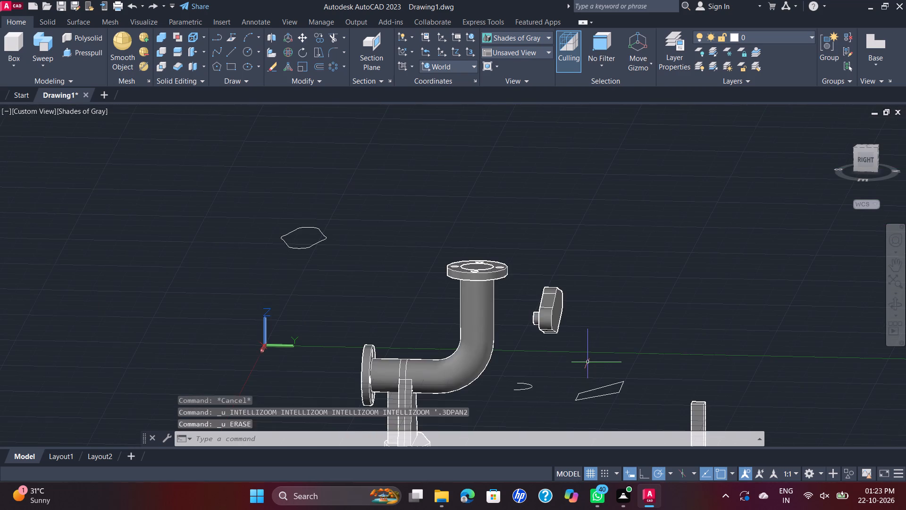
Undo the Presspull, join, move, explode and line edits that separated the arc from the tapered profile beside the pipe.
{"action": "key", "text": "ctrl+z"}
{"action": "key", "text": "ctrl+z"}
{"action": "key", "text": "ctrl+z"}
{"action": "key", "text": "ctrl+z"}
{"action": "key", "text": "ctrl+z"}
{"action": "key", "text": "ctrl+z"}
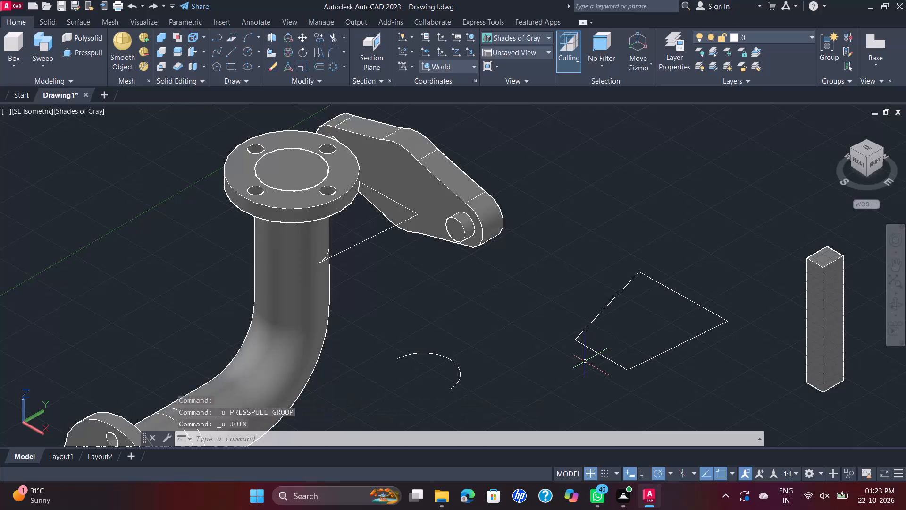
{"action": "key", "text": "ctrl+z"}
{"action": "key", "text": "ctrl+z"}
{"action": "key", "text": "ctrl+z"}
{"action": "key", "text": "ctrl+z"}
{"action": "key", "text": "ctrl+z"}
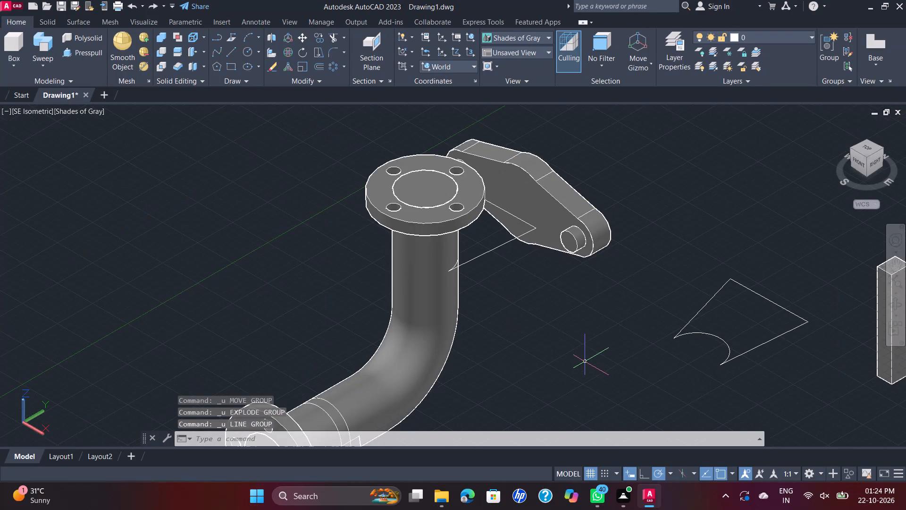
Undo the earlier Presspull and join attempts and the trimming of the circle on the tapered profile.
{"action": "key", "text": "ctrl+z"}
{"action": "key", "text": "ctrl+z"}
{"action": "key", "text": "ctrl+z"}
{"action": "key", "text": "ctrl+z"}
{"action": "key", "text": "ctrl+z"}
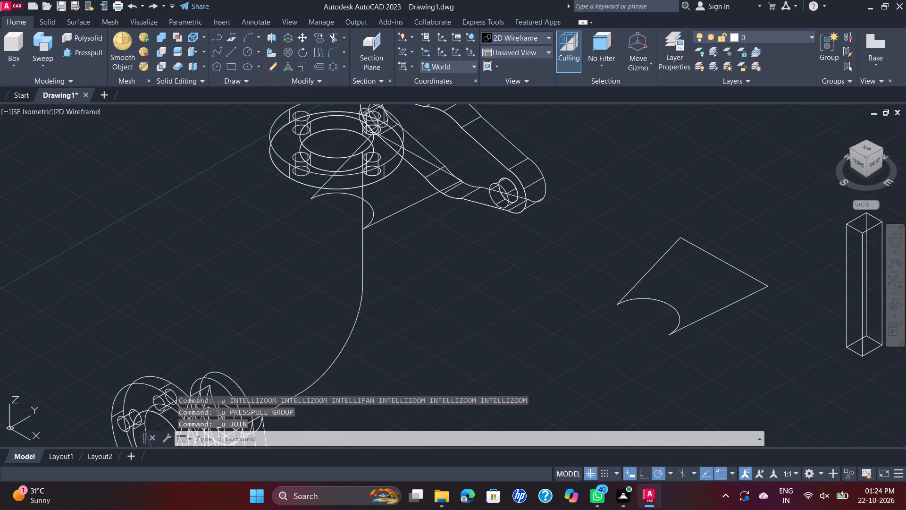
{"action": "key", "text": "ctrl+z"}
{"action": "key", "text": "ctrl+z"}
{"action": "key", "text": "ctrl+z"}
{"action": "key", "text": "ctrl+z"}
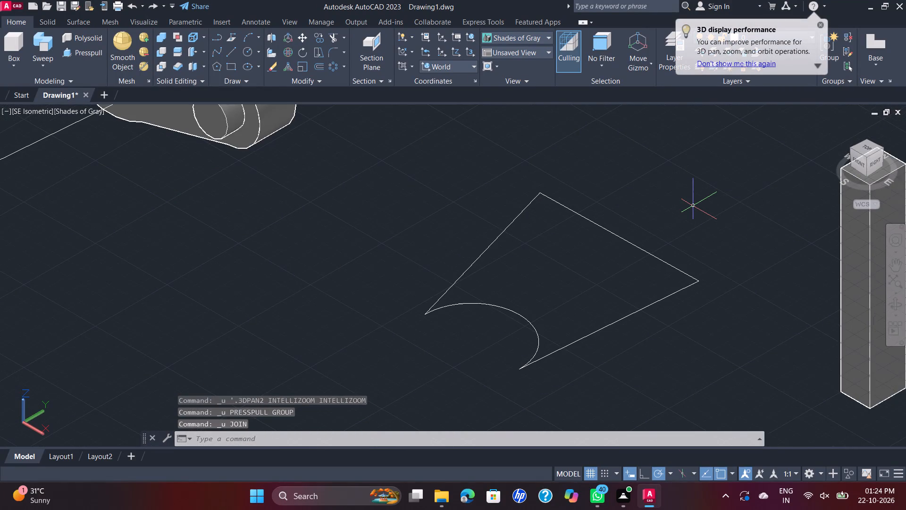
{"action": "key", "text": "ctrl+z"}
{"action": "key", "text": "ctrl+z"}
{"action": "key", "text": "ctrl+z"}
{"action": "key", "text": "ctrl+z"}
{"action": "key", "text": "ctrl+z"}
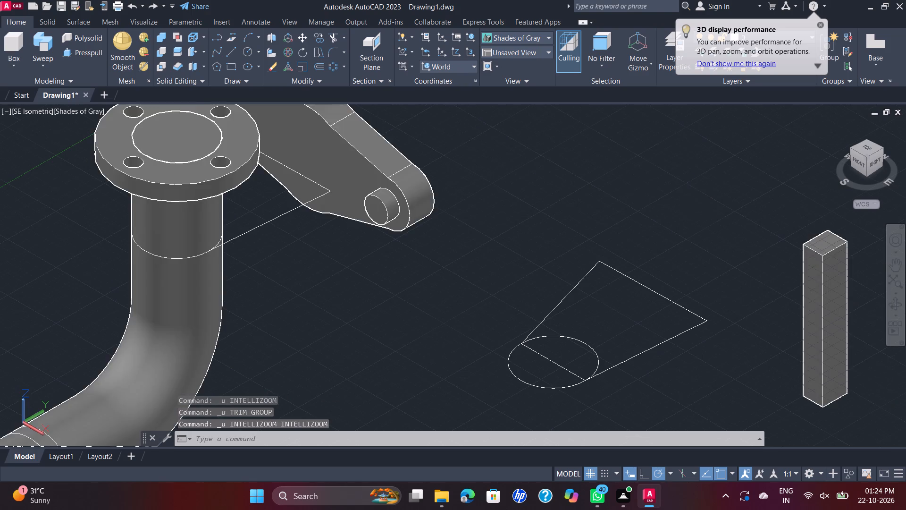
Undo the chord line, Presspull attempts, UCS changes and duplicate tapered profile, along with the line closing the profile at the pipe.
{"action": "key", "text": "ctrl+z"}
{"action": "key", "text": "ctrl+z"}
{"action": "key", "text": "ctrl+z"}
{"action": "key", "text": "ctrl+z"}
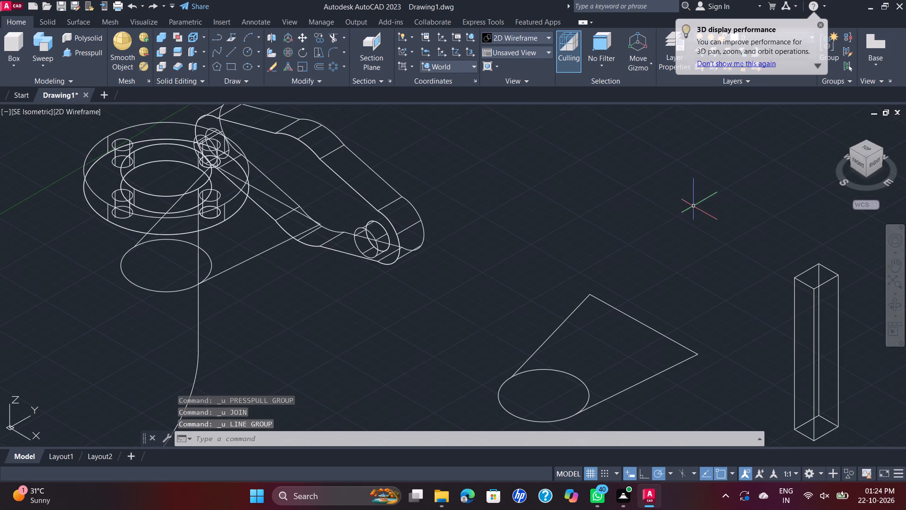
{"action": "key", "text": "ctrl+z"}
{"action": "key", "text": "ctrl+z"}
{"action": "key", "text": "ctrl+z"}
{"action": "key", "text": "ctrl+z"}
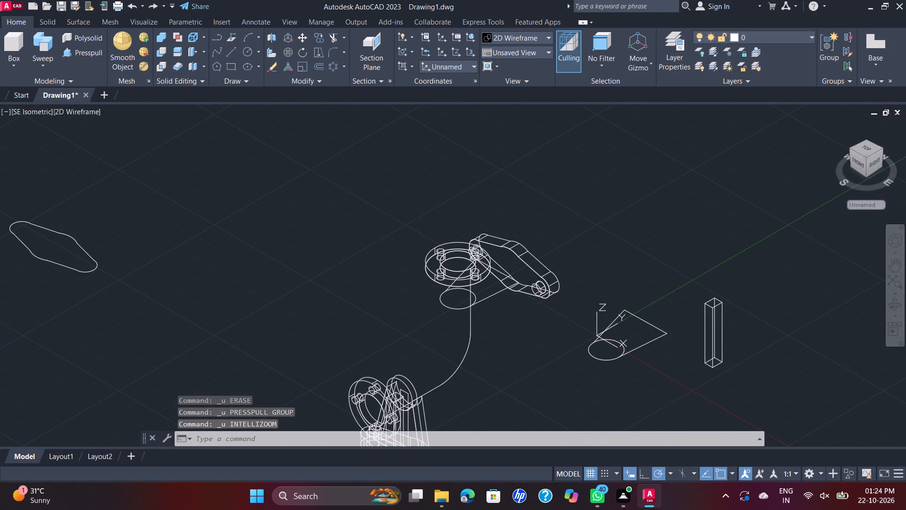
{"action": "key", "text": "ctrl+z"}
{"action": "key", "text": "ctrl+z"}
{"action": "key", "text": "ctrl+z"}
{"action": "key", "text": "ctrl+z"}
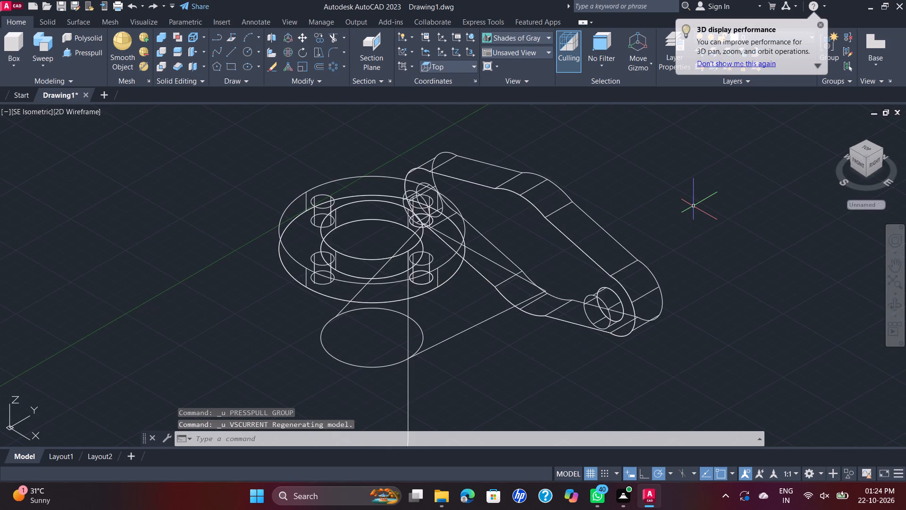
{"action": "key", "text": "ctrl+z"}
{"action": "key", "text": "ctrl+z"}
{"action": "key", "text": "ctrl+z"}
{"action": "key", "text": "ctrl+z"}
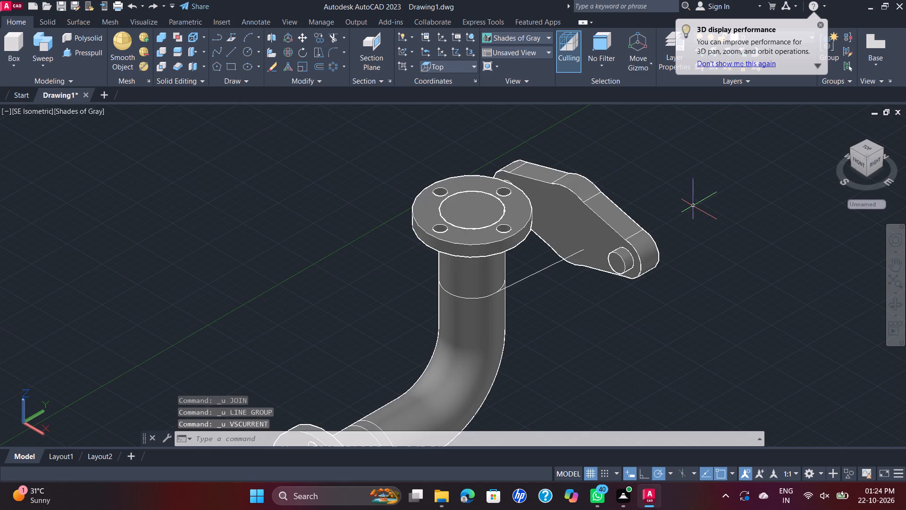
Undo the centre line's erasing and the moves that placed the circle with two slanted lines on the vertical pipe.
{"action": "key", "text": "ctrl+z"}
{"action": "key", "text": "ctrl+z"}
{"action": "key", "text": "ctrl+z"}
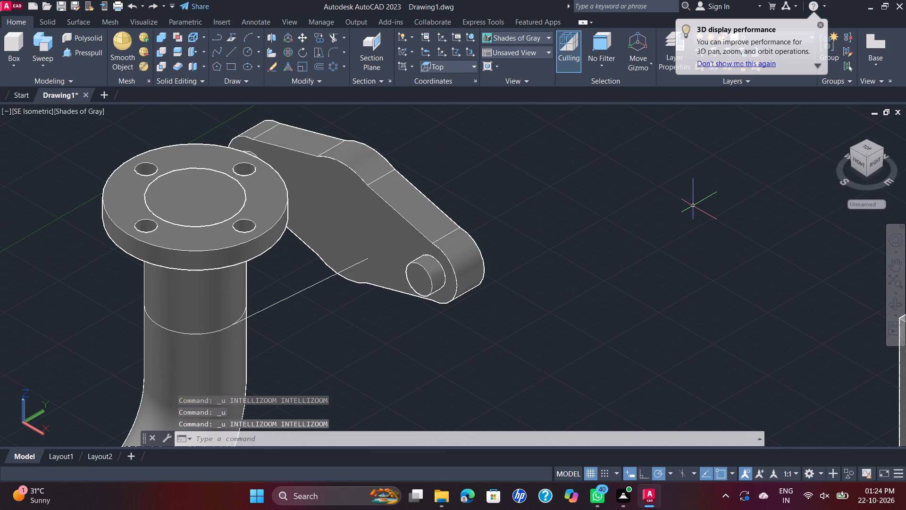
{"action": "key", "text": "ctrl+z"}
{"action": "key", "text": "ctrl+z"}
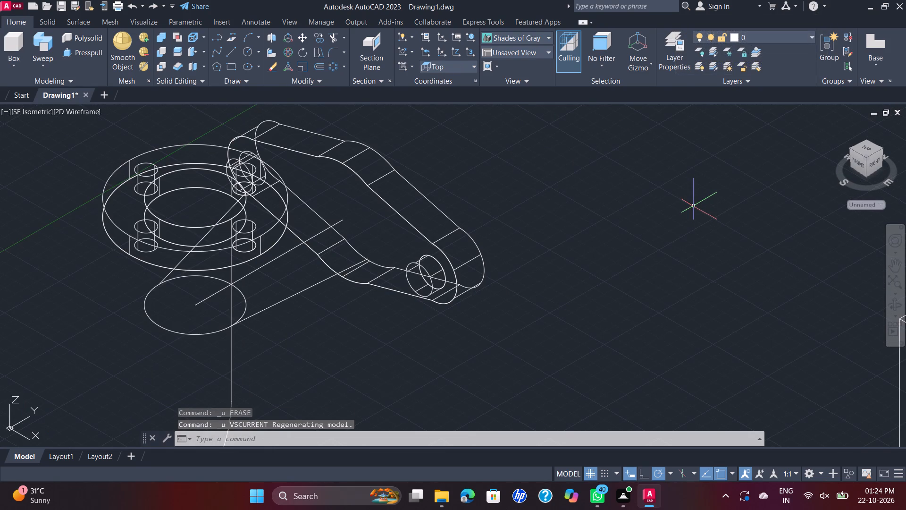
{"action": "key", "text": "ctrl+z"}
{"action": "key", "text": "ctrl+z"}
{"action": "key", "text": "ctrl+z"}
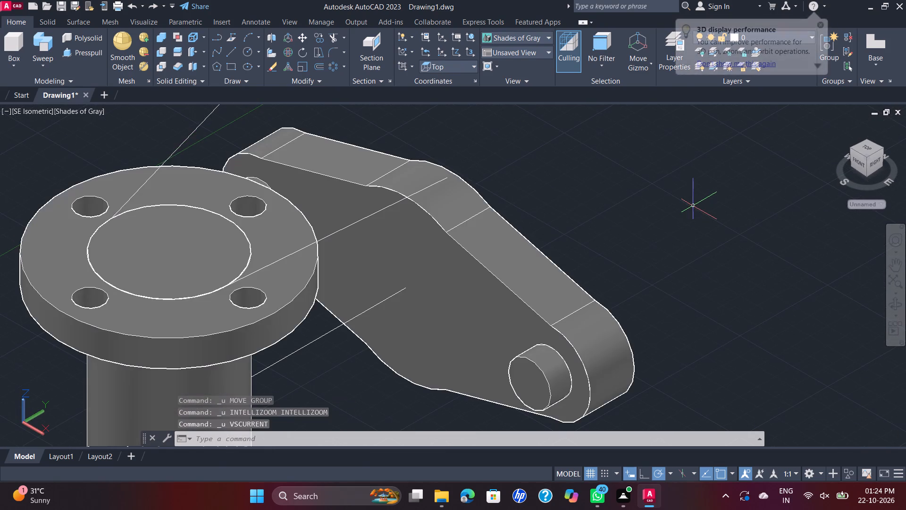
{"action": "key", "text": "ctrl+z"}
{"action": "key", "text": "ctrl+z"}
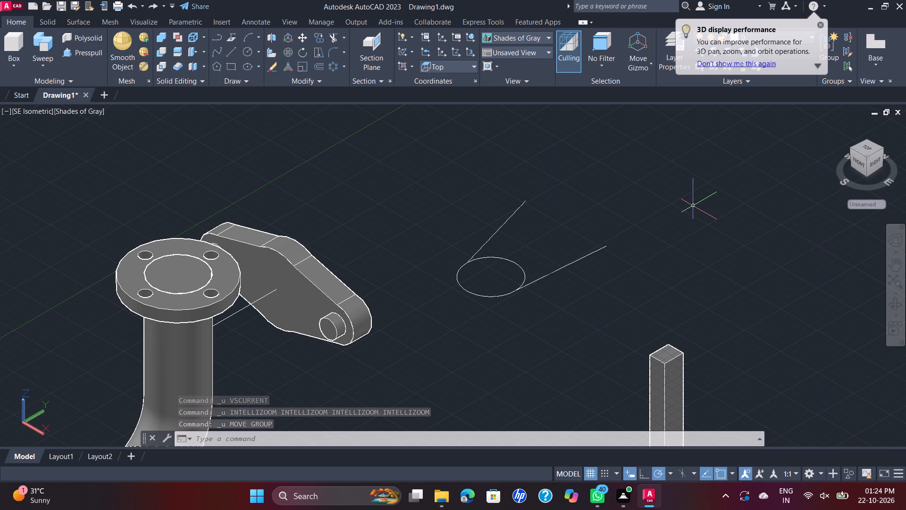
Undo the slanted lines and angular dimension drawn on the circle beside the pipe.
{"action": "key", "text": "ctrl+z"}
{"action": "key", "text": "ctrl+z"}
{"action": "key", "text": "ctrl+z"}
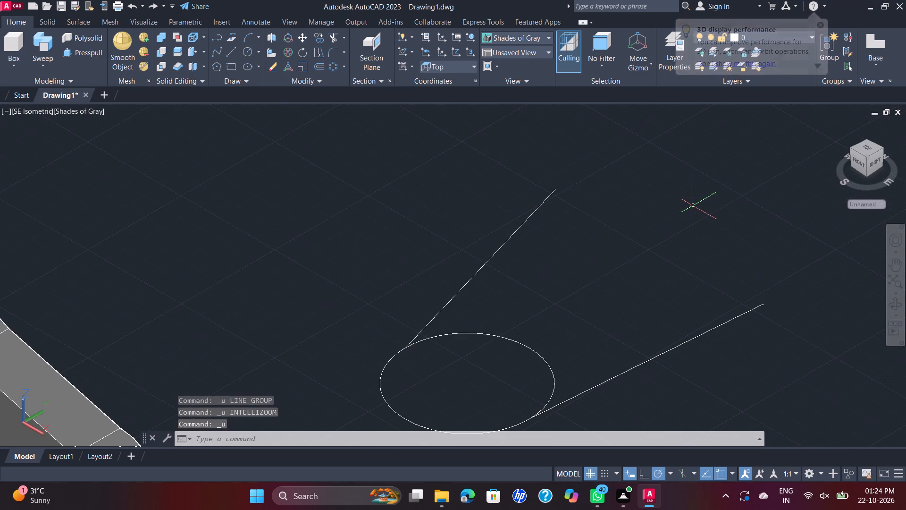
{"action": "key", "text": "ctrl+z"}
{"action": "key", "text": "ctrl+z"}
{"action": "key", "text": "ctrl+z"}
{"action": "key", "text": "ctrl+z"}
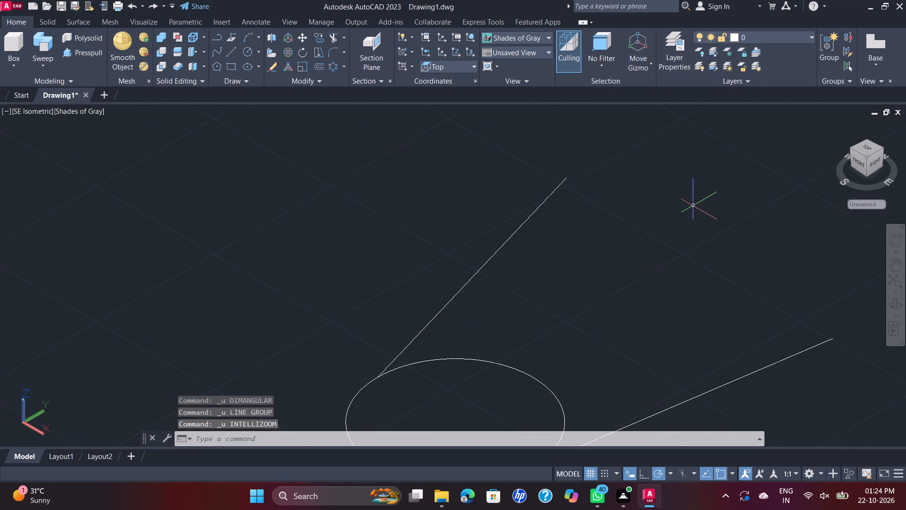
{"action": "key", "text": "ctrl+z"}
{"action": "key", "text": "ctrl+z"}
{"action": "key", "text": "ctrl+z"}
{"action": "key", "text": "ctrl+z"}
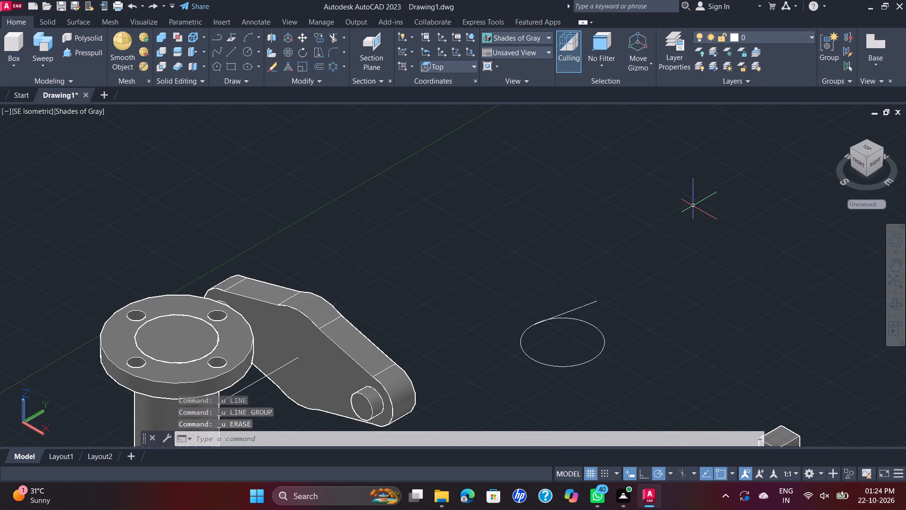
Undo the remaining slanted line work, the erasing of the tapered plate solid and the copying of the circle beneath it.
{"action": "key", "text": "ctrl+z"}
{"action": "key", "text": "ctrl+z"}
{"action": "key", "text": "ctrl+z"}
{"action": "key", "text": "ctrl+z"}
{"action": "key", "text": "ctrl+z"}
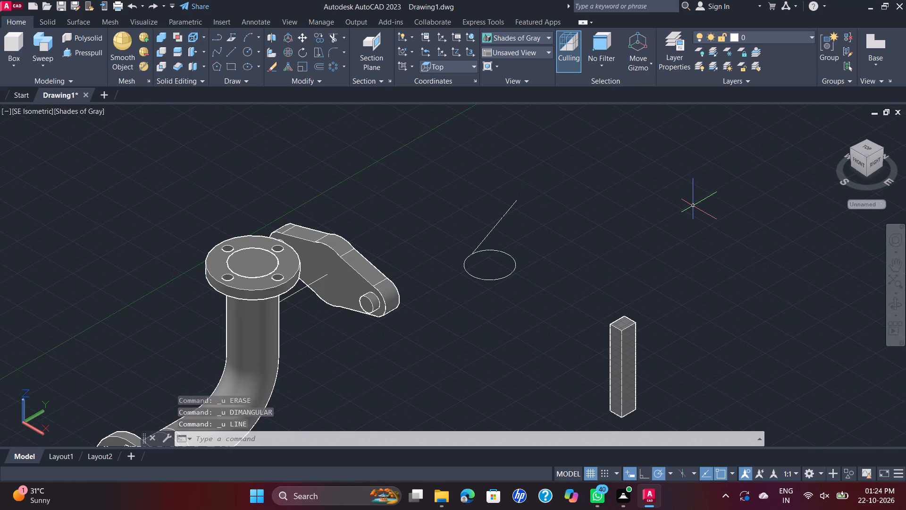
{"action": "key", "text": "ctrl+z"}
{"action": "key", "text": "ctrl+z"}
{"action": "key", "text": "ctrl+z"}
{"action": "key", "text": "ctrl+z"}
{"action": "key", "text": "ctrl+z"}
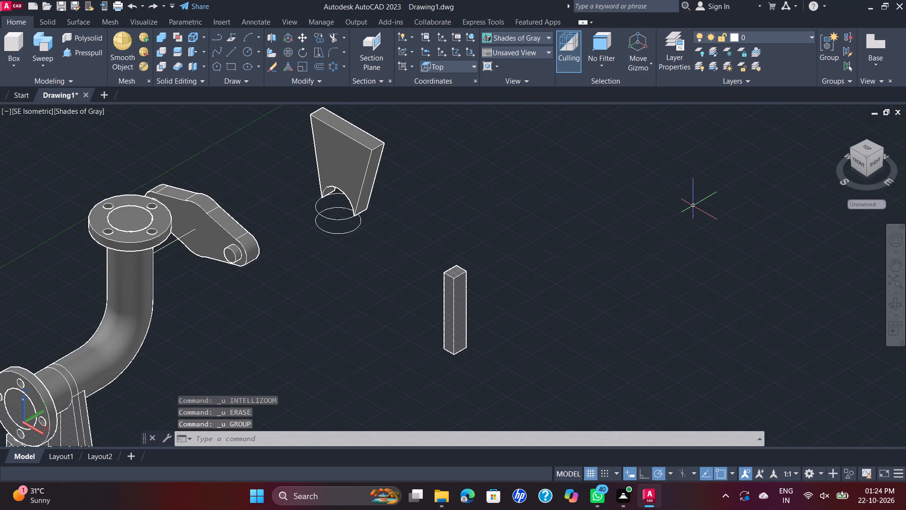
{"action": "key", "text": "ctrl+z"}
{"action": "key", "text": "ctrl+z"}
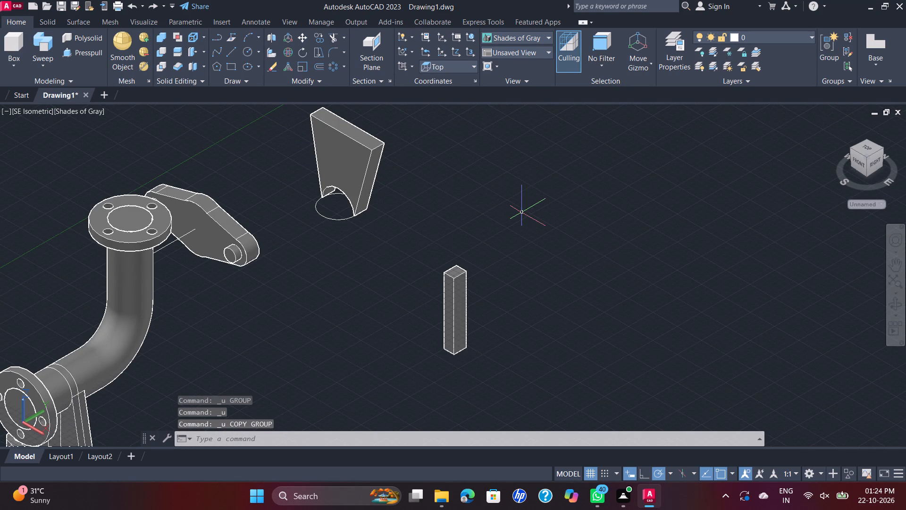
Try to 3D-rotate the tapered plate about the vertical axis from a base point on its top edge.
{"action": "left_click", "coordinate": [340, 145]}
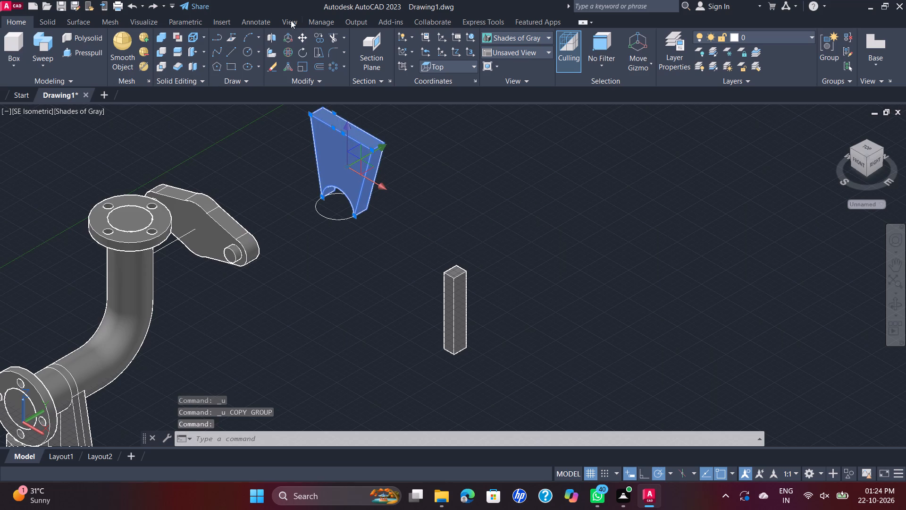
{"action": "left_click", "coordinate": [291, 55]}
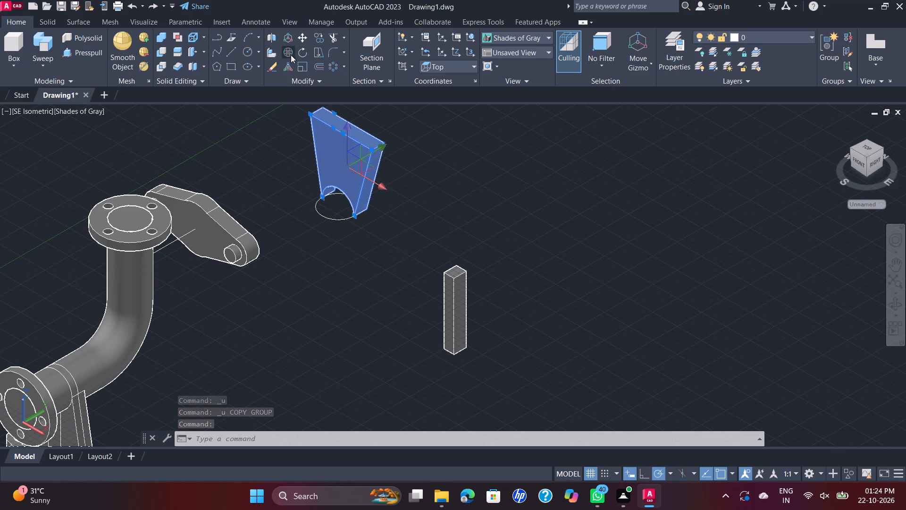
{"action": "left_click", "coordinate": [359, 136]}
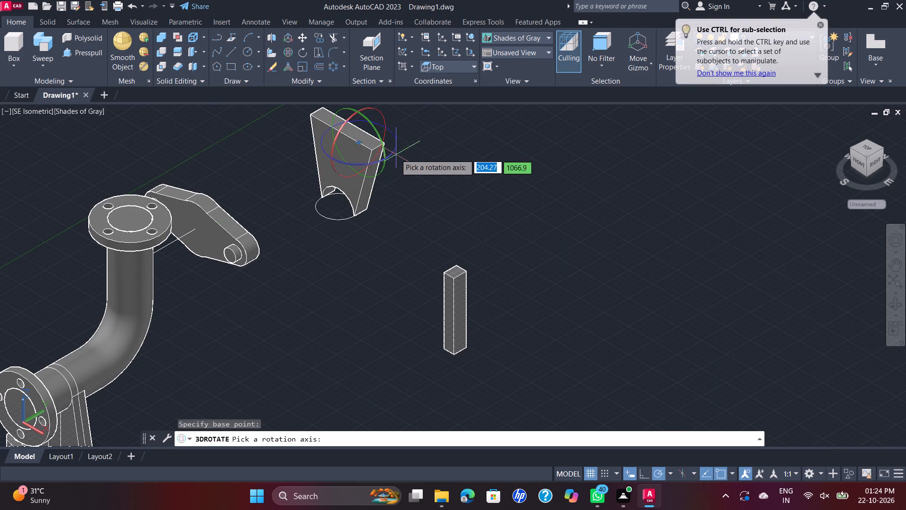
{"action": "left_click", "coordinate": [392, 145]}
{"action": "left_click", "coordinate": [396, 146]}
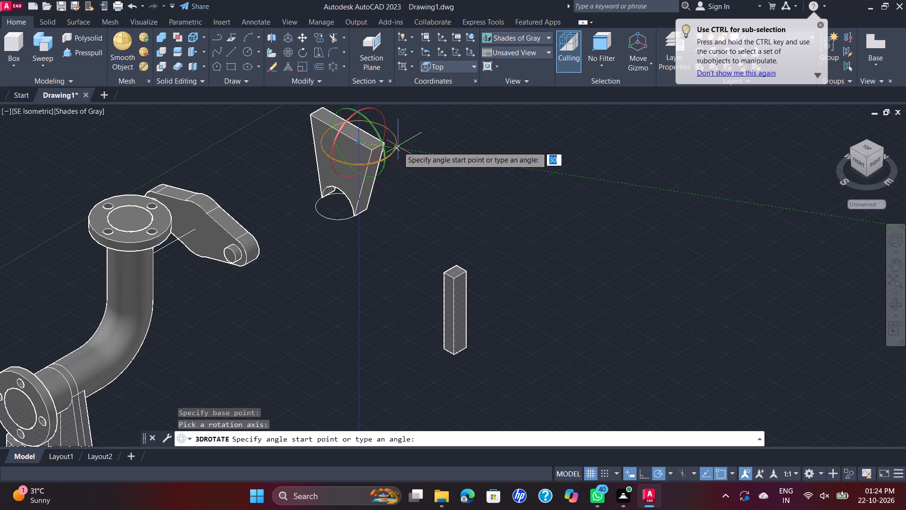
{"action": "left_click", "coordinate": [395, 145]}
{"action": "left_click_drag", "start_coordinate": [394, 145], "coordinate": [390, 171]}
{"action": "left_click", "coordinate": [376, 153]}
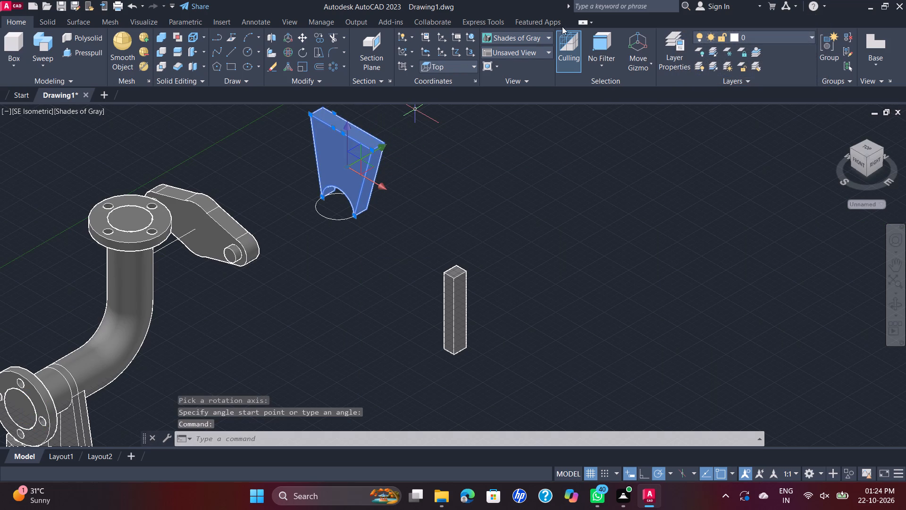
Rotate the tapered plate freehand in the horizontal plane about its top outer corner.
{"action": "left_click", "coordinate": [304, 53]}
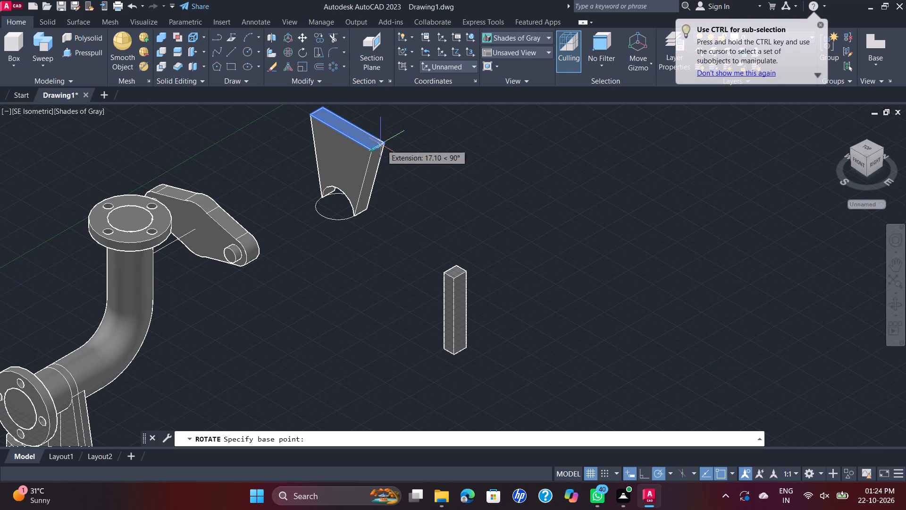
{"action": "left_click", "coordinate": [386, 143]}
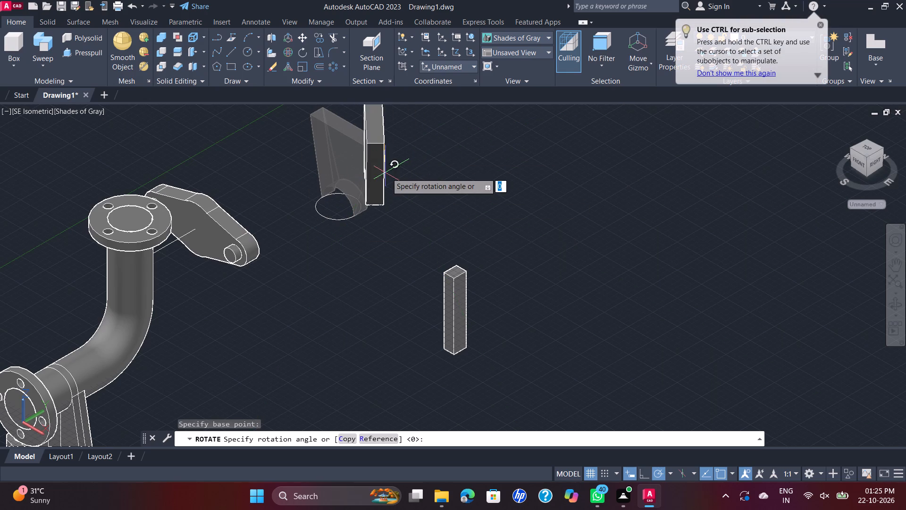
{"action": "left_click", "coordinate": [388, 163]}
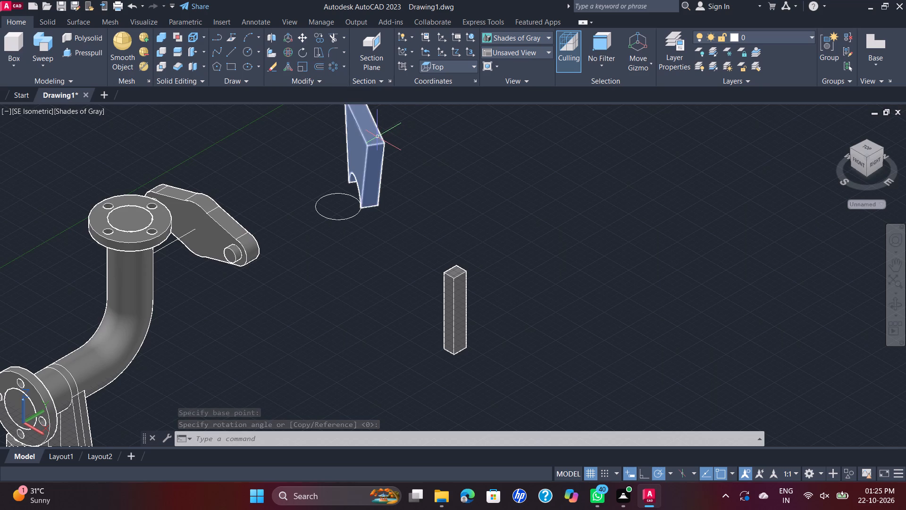
Erase the tapered plate solid standing beside the loose circle.
{"action": "scroll", "coordinate": [451, 158], "scroll_direction": "down", "scroll_amount": 1}
{"action": "middle_click_drag", "start_coordinate": [450, 159], "coordinate": [445, 172]}
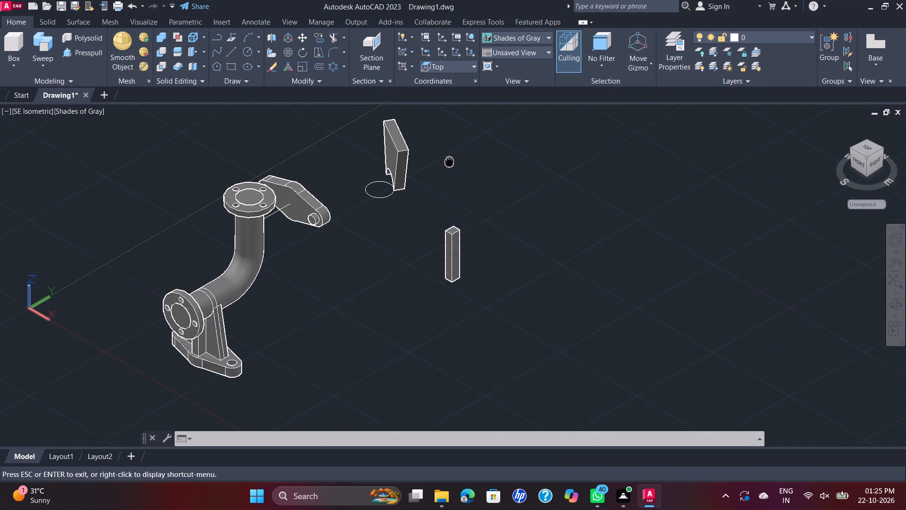
{"action": "middle_click_drag", "start_coordinate": [445, 172], "coordinate": [436, 197]}
{"action": "scroll", "coordinate": [405, 191], "scroll_direction": "up", "scroll_amount": 1}
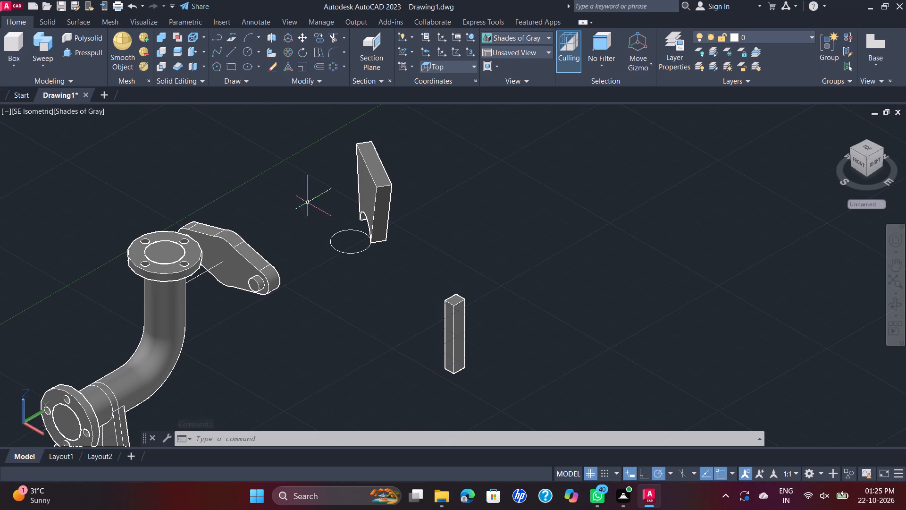
{"action": "left_click", "coordinate": [369, 174]}
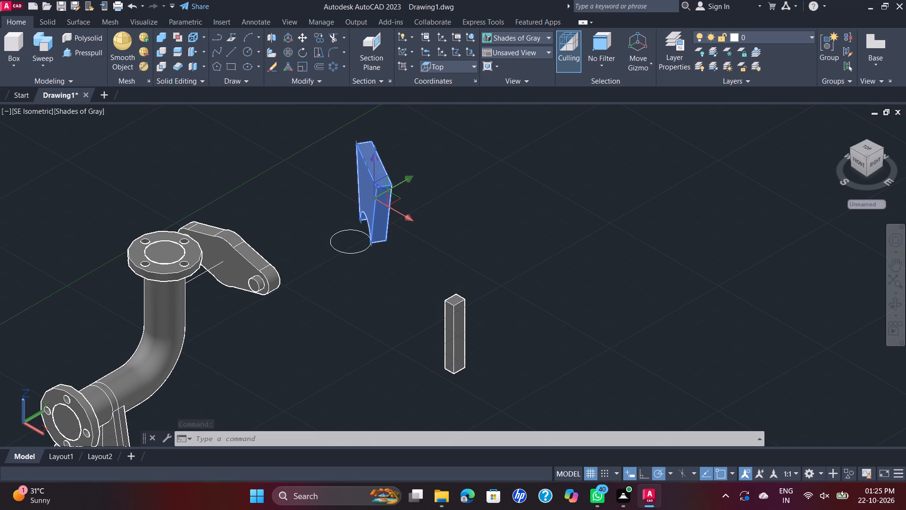
{"action": "scroll", "coordinate": [379, 207], "scroll_direction": "down", "scroll_amount": 1}
{"action": "scroll", "coordinate": [379, 207], "scroll_direction": "up", "scroll_amount": 1}
{"action": "scroll", "coordinate": [379, 209], "scroll_direction": "down", "scroll_amount": 1}
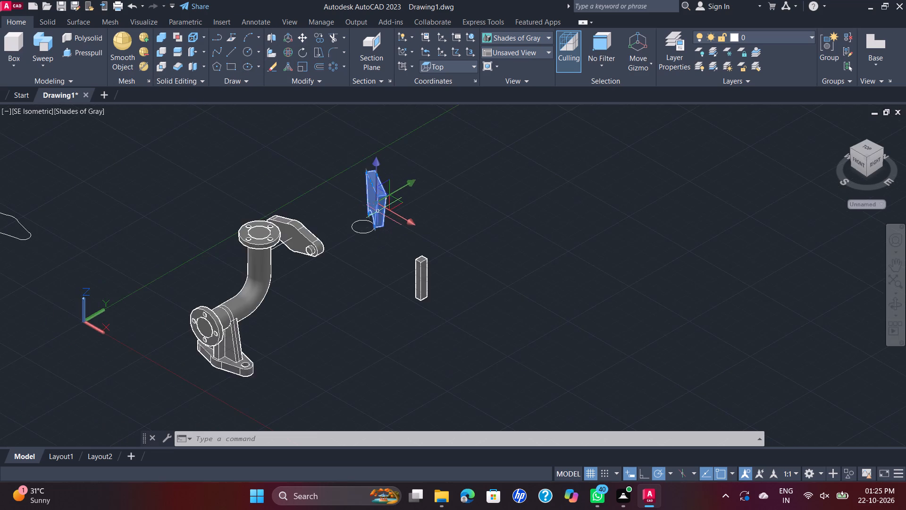
{"action": "scroll", "coordinate": [378, 212], "scroll_direction": "up", "scroll_amount": 4}
{"action": "key", "text": "grave"}
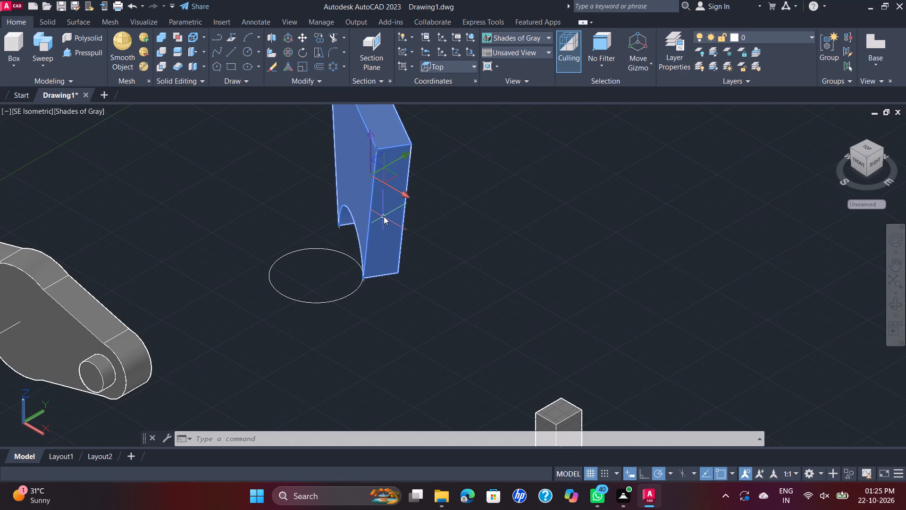
{"action": "key", "text": "Escape"}
{"action": "scroll", "coordinate": [386, 207], "scroll_direction": "down", "scroll_amount": 1}
{"action": "left_click", "coordinate": [386, 207]}
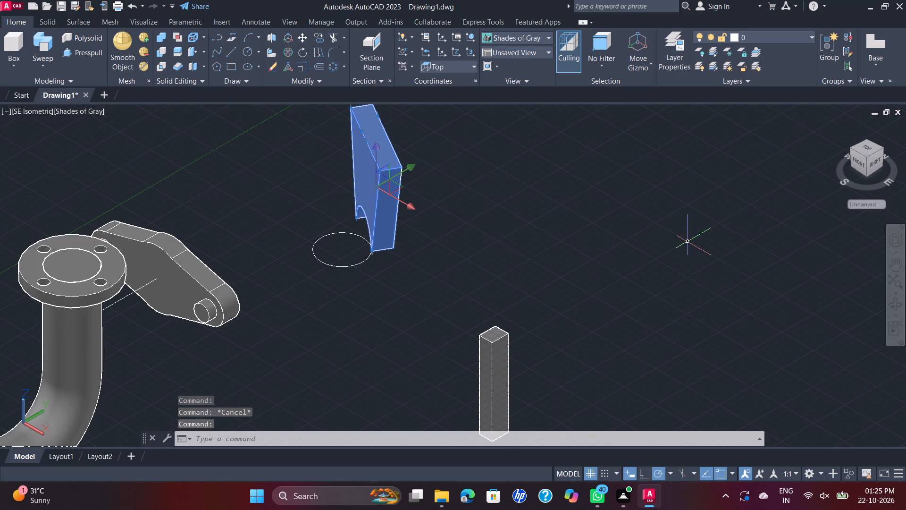
{"action": "key", "text": "Delete"}
{"action": "scroll", "coordinate": [491, 289], "scroll_direction": "down", "scroll_amount": 3}
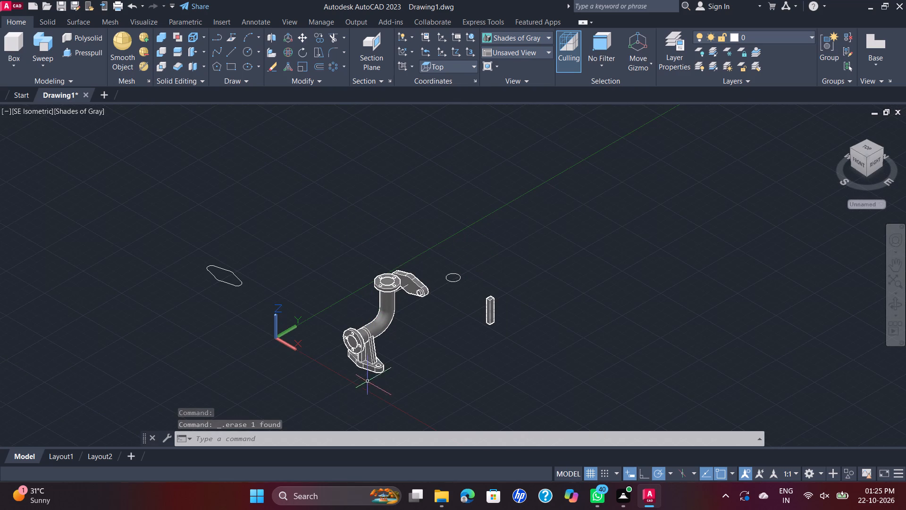
{"action": "scroll", "coordinate": [368, 357], "scroll_direction": "up", "scroll_amount": 3}
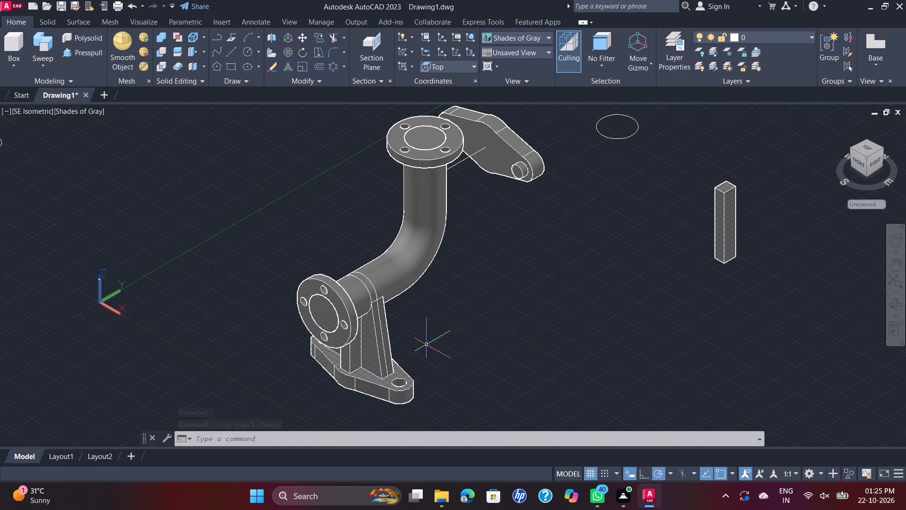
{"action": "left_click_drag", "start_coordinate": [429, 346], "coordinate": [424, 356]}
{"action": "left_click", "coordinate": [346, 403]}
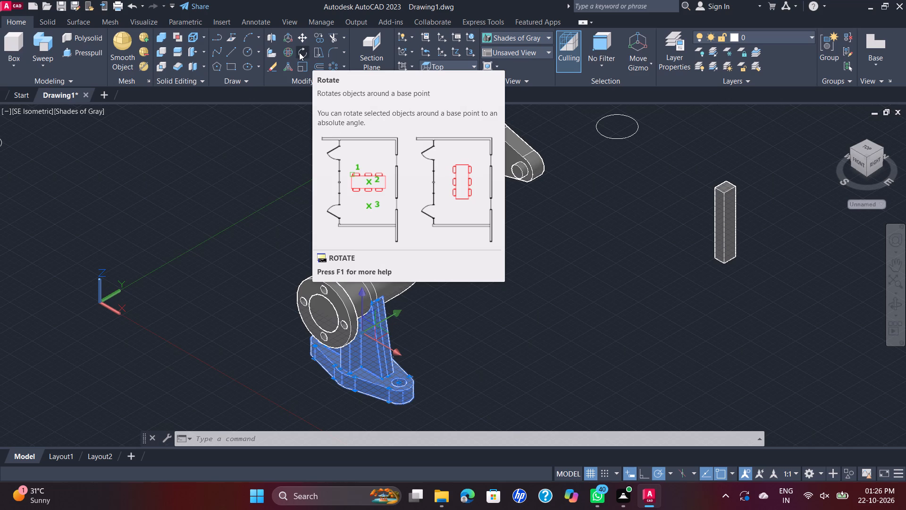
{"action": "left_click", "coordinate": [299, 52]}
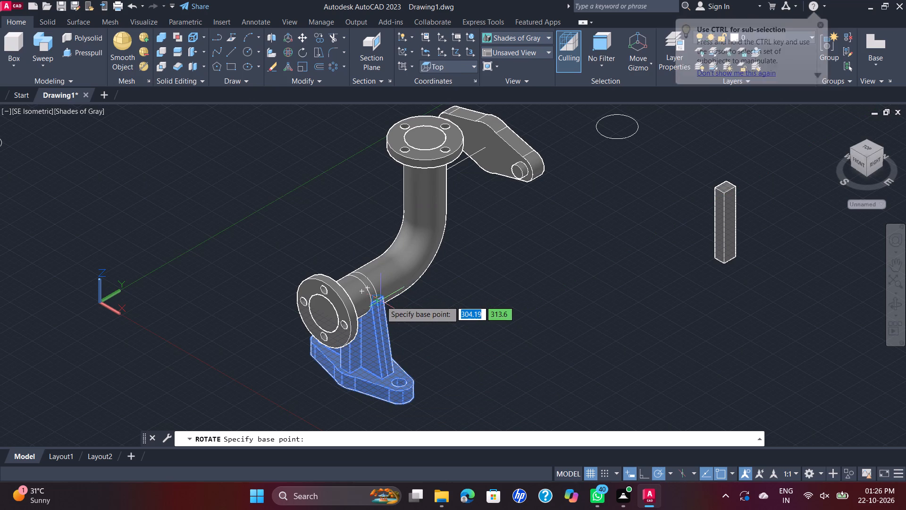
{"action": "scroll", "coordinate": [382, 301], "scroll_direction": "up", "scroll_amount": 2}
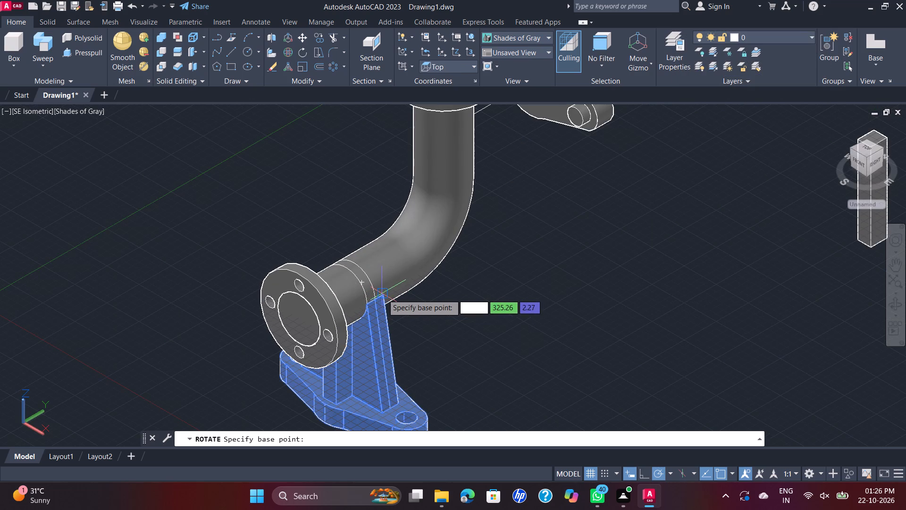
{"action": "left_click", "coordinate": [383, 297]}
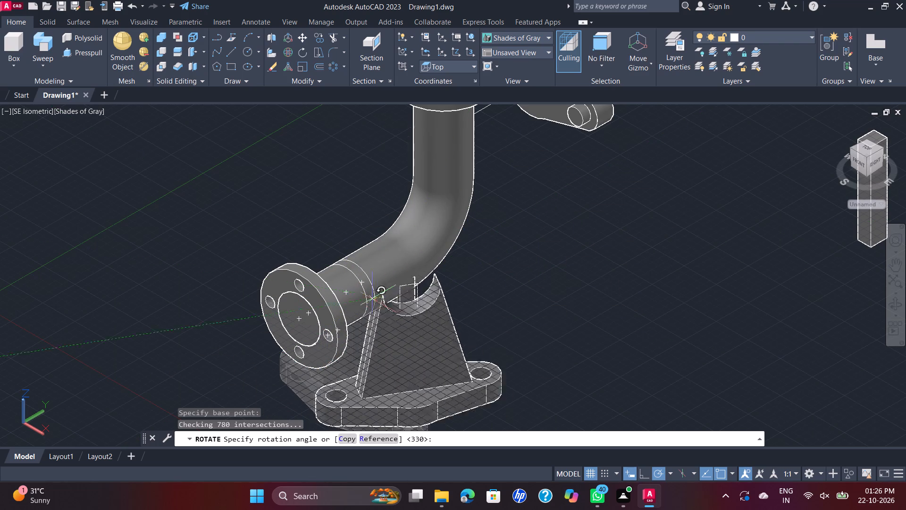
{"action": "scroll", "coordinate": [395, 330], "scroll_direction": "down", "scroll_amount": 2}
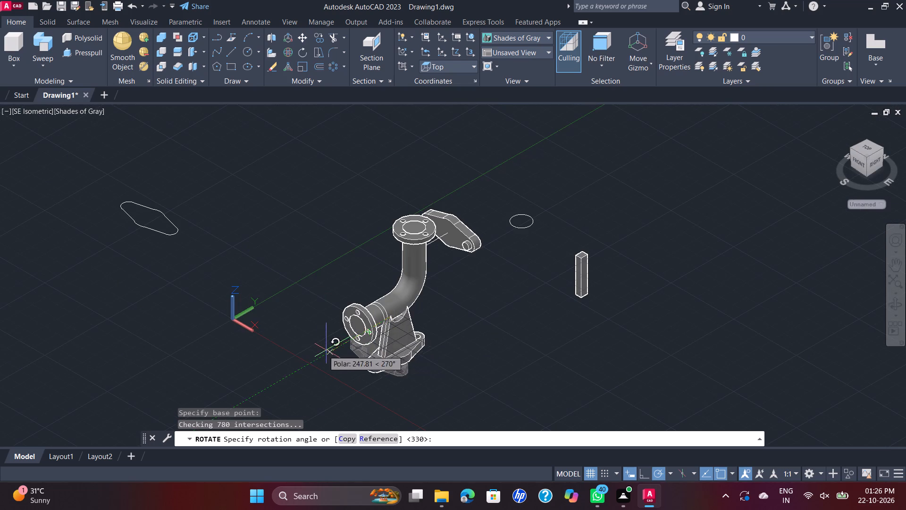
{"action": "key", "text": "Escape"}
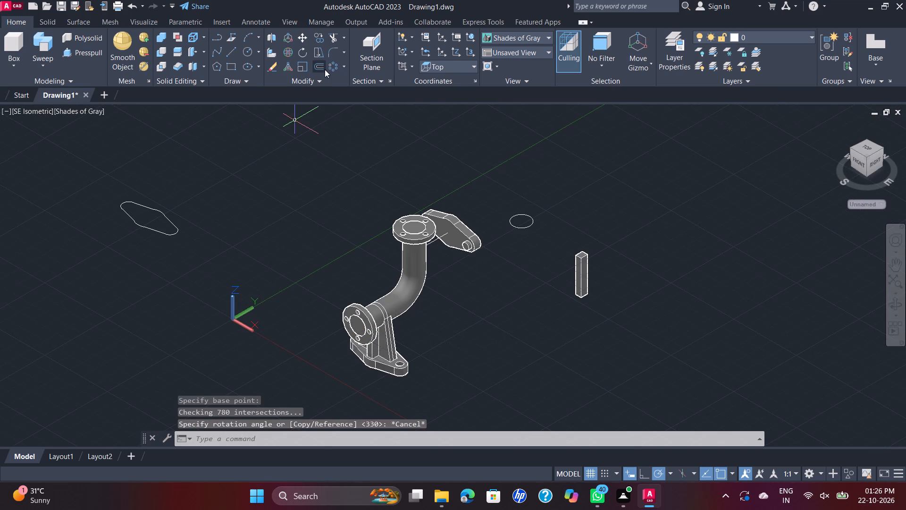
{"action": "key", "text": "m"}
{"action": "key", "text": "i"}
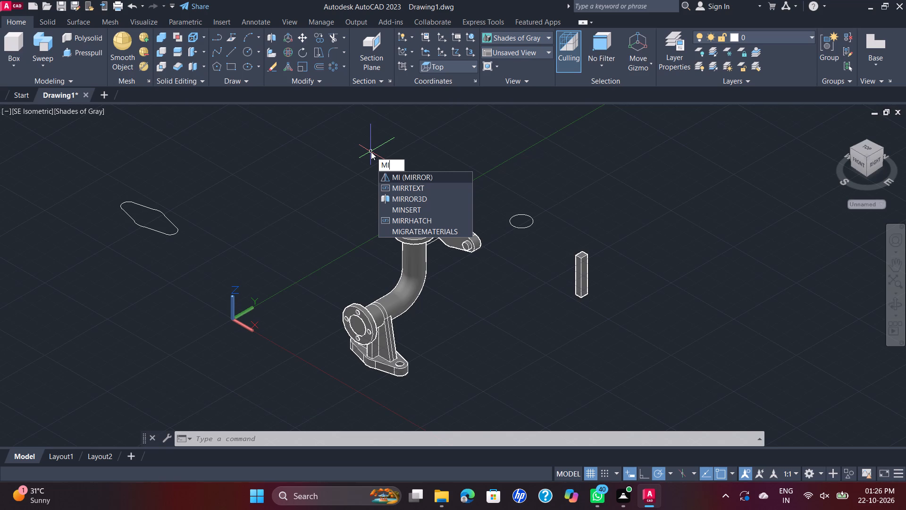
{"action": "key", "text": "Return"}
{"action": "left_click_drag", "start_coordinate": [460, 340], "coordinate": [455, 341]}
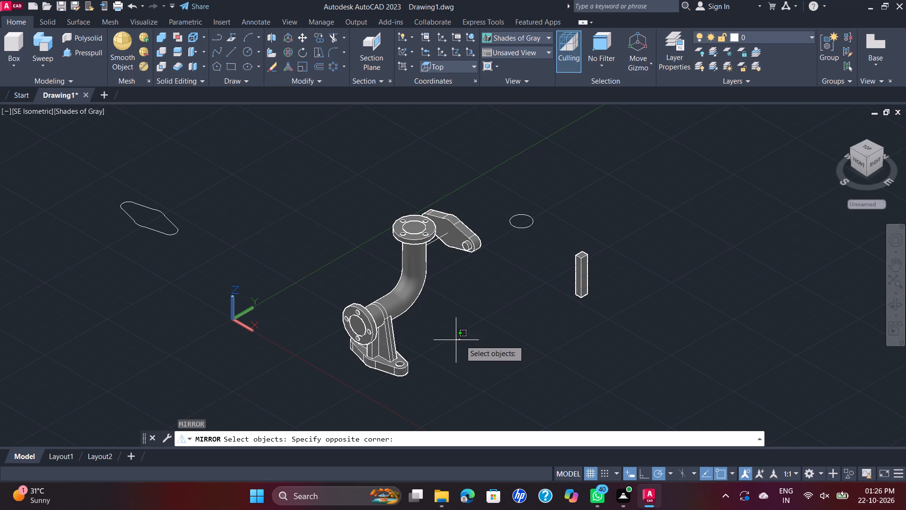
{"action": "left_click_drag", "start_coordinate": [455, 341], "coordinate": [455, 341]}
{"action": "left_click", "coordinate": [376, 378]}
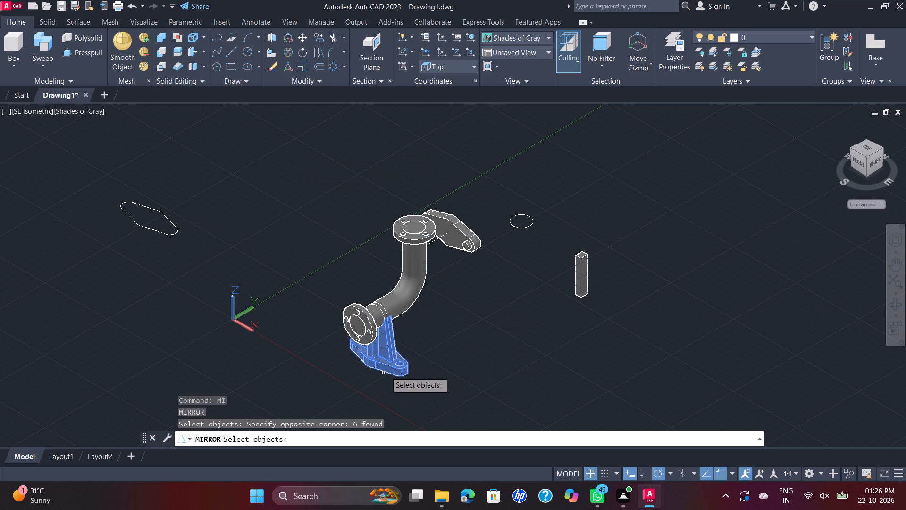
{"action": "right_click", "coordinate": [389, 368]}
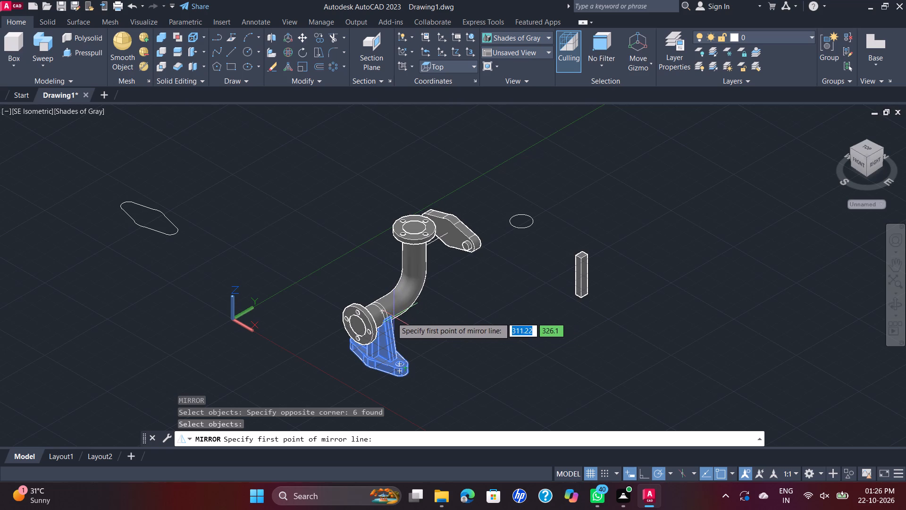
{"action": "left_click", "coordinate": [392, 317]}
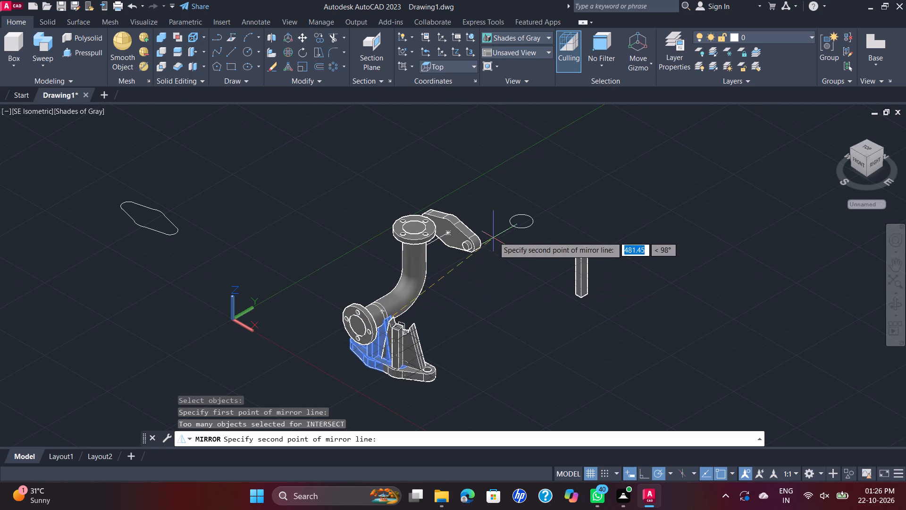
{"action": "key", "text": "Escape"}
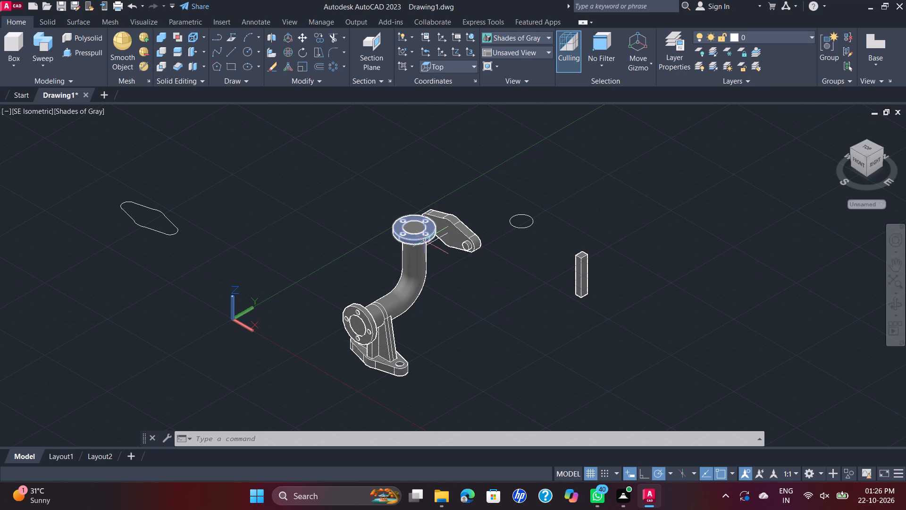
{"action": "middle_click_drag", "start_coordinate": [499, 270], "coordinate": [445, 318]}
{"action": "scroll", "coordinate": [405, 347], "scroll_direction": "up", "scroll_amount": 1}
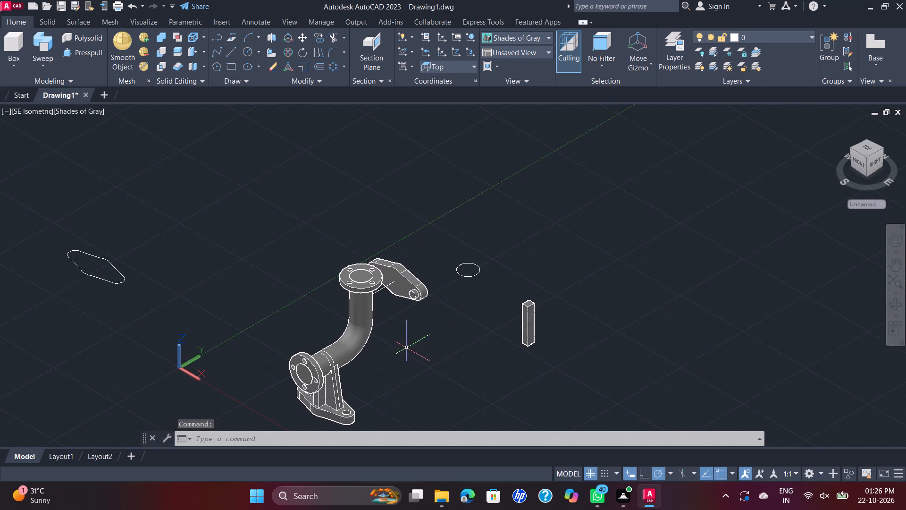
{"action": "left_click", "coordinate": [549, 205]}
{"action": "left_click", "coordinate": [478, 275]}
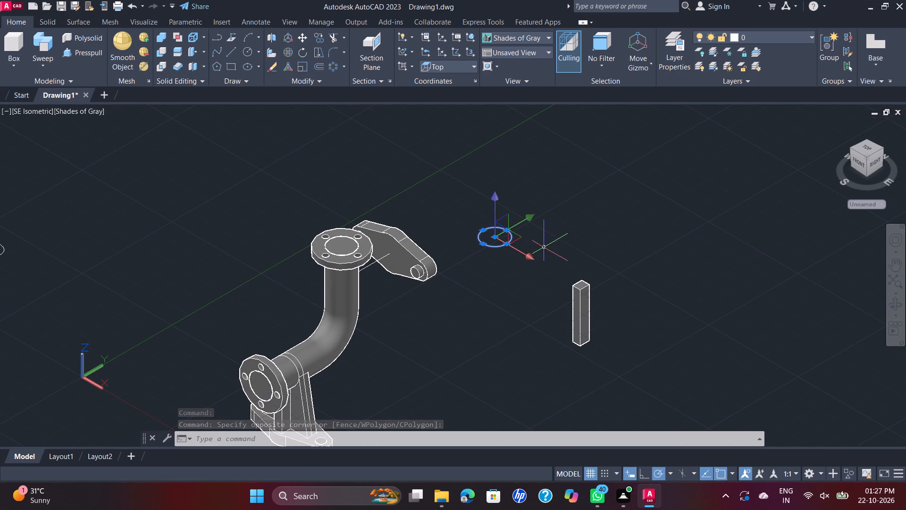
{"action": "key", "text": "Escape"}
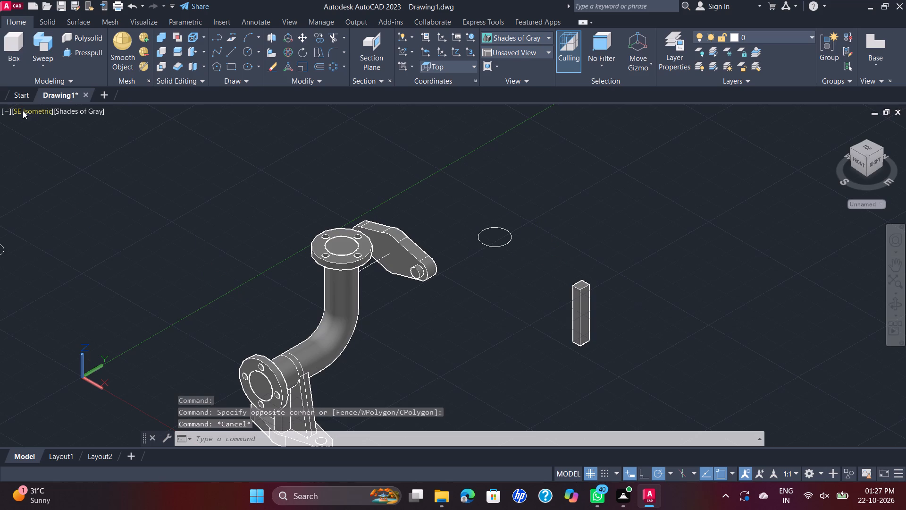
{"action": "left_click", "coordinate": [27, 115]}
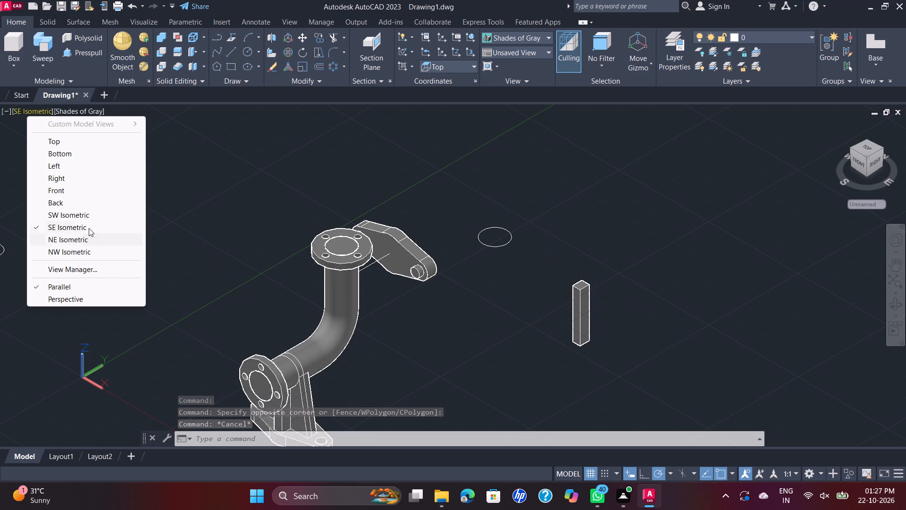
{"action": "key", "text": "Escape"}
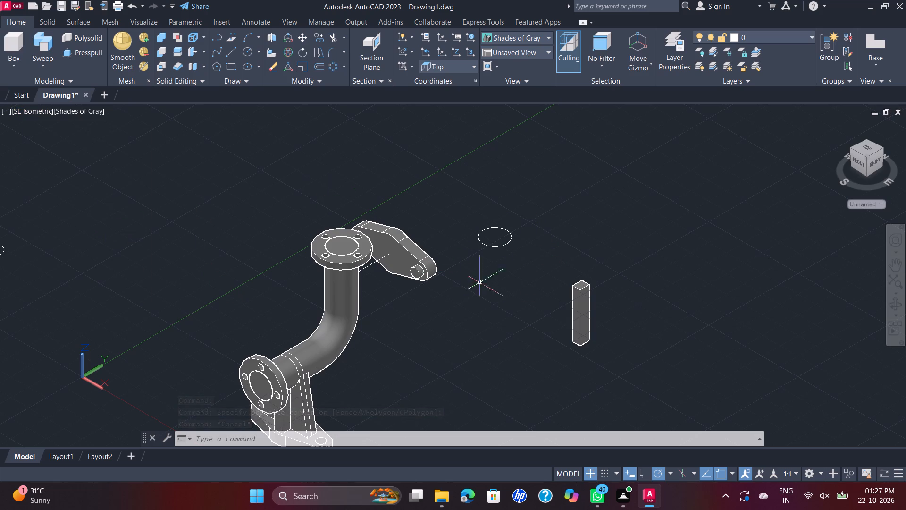
Draw a line about 239 units long at 120° from the loose circle's quadrant on its negative X side.
{"action": "scroll", "coordinate": [529, 278], "scroll_direction": "down", "scroll_amount": 2}
{"action": "scroll", "coordinate": [514, 272], "scroll_direction": "up", "scroll_amount": 3}
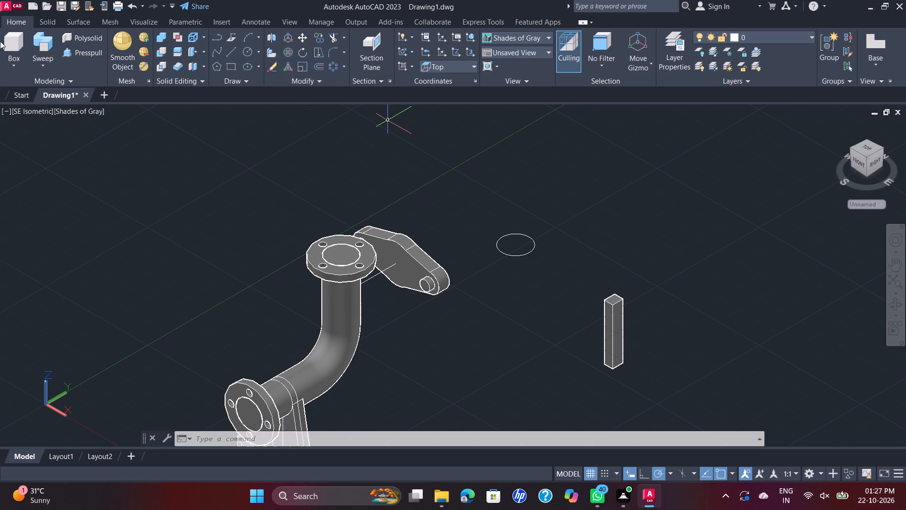
{"action": "left_click", "coordinate": [229, 57]}
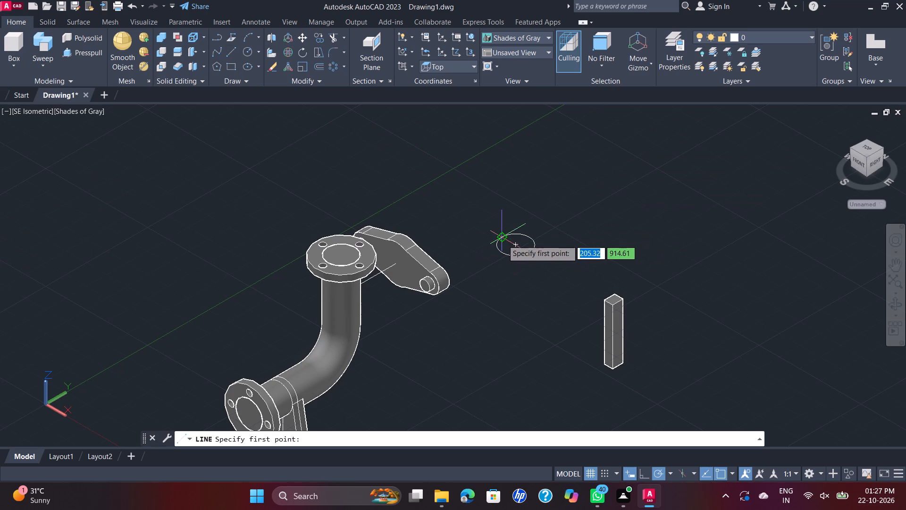
{"action": "left_click", "coordinate": [502, 240]}
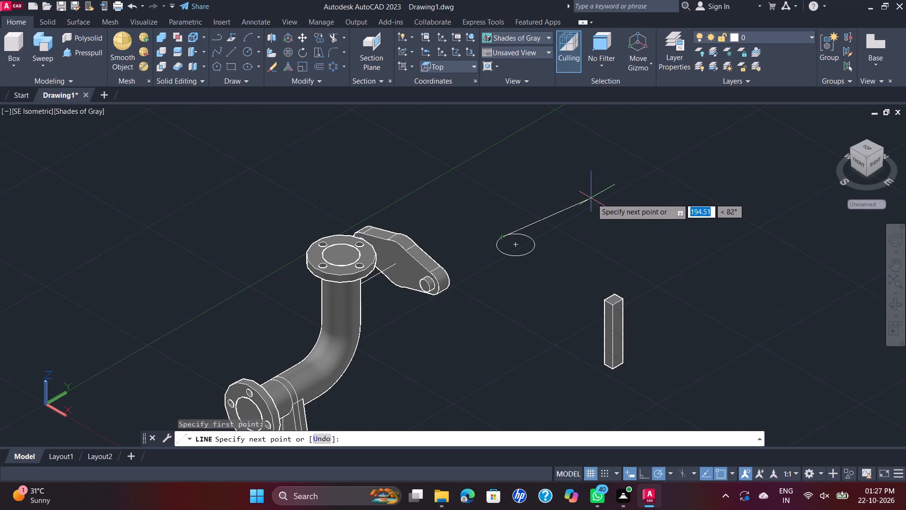
{"action": "left_click", "coordinate": [541, 161]}
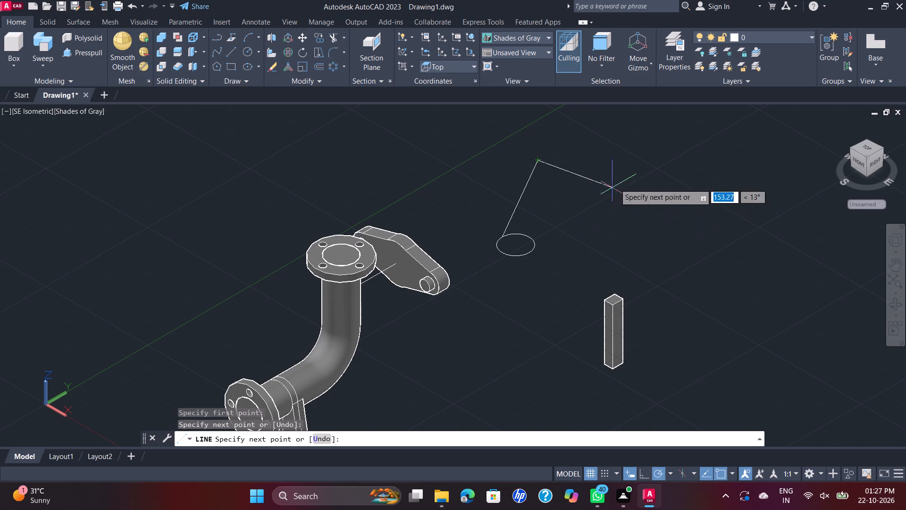
{"action": "key", "text": "Escape"}
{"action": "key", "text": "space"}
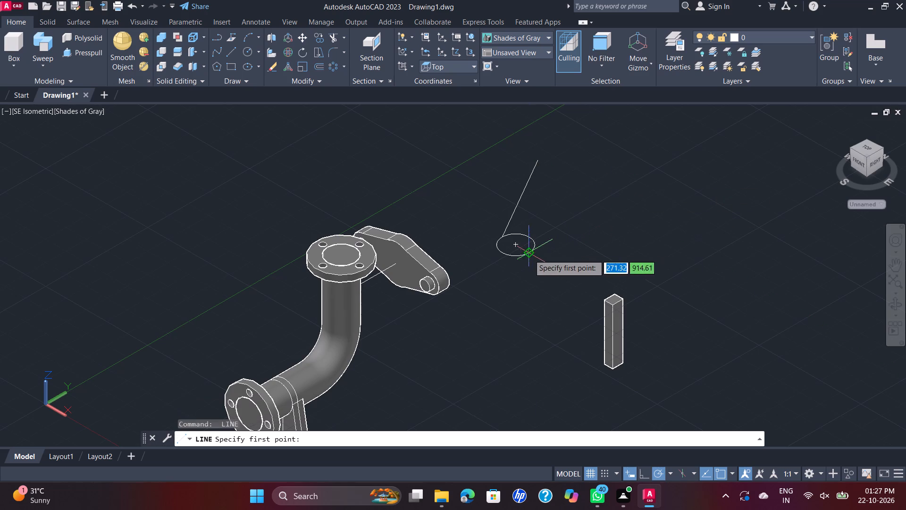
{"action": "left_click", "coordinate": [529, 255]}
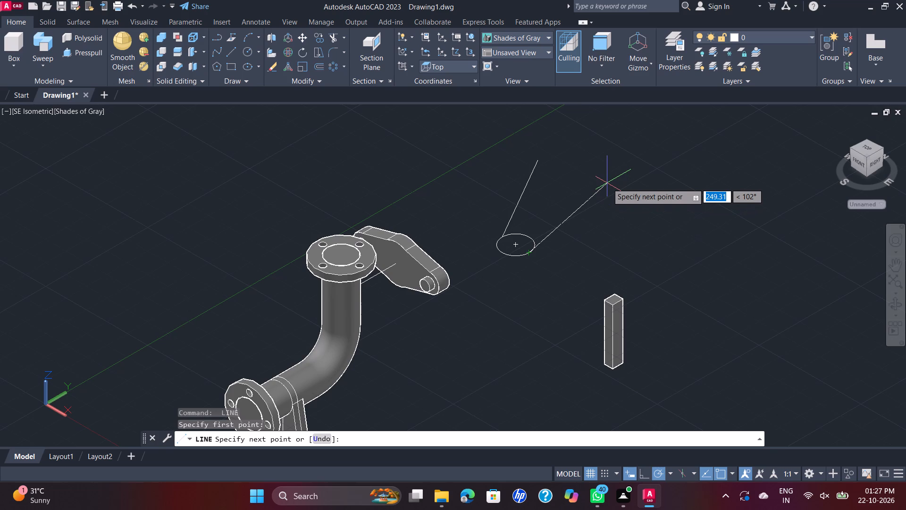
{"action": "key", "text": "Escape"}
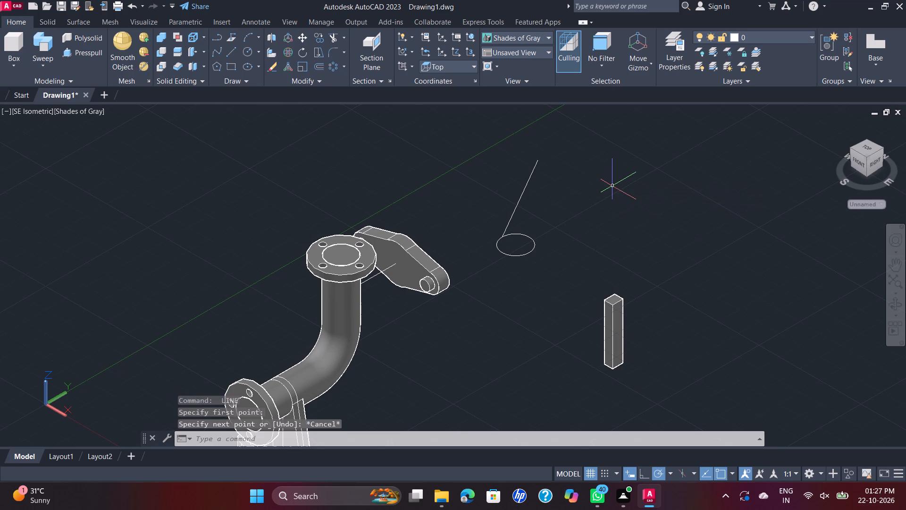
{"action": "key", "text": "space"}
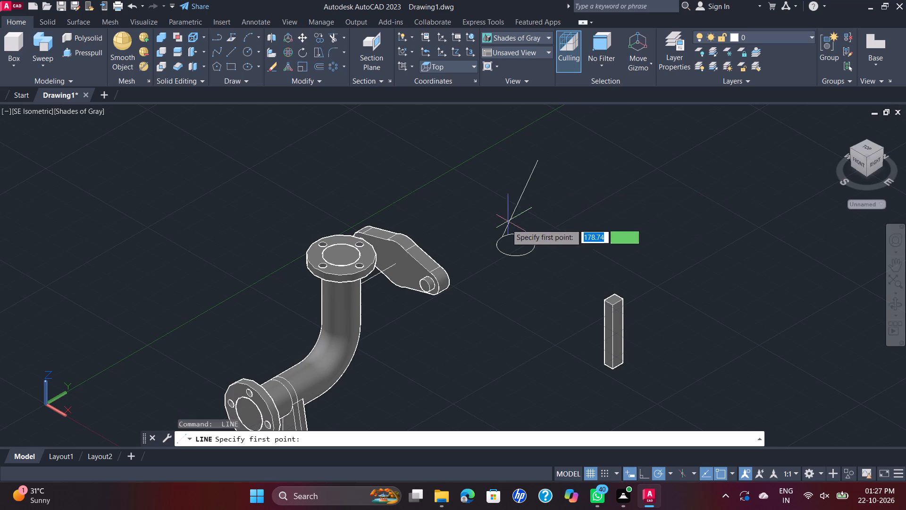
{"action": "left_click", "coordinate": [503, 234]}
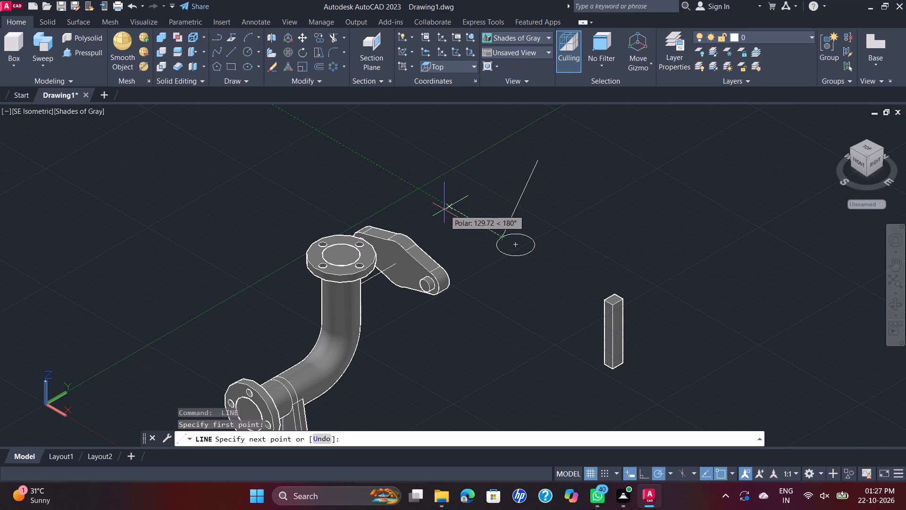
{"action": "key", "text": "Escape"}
Draw a second slanted line about 244 units long at about 94° from the circle's opposite quadrant on its positive X side.
{"action": "key", "text": "space"}
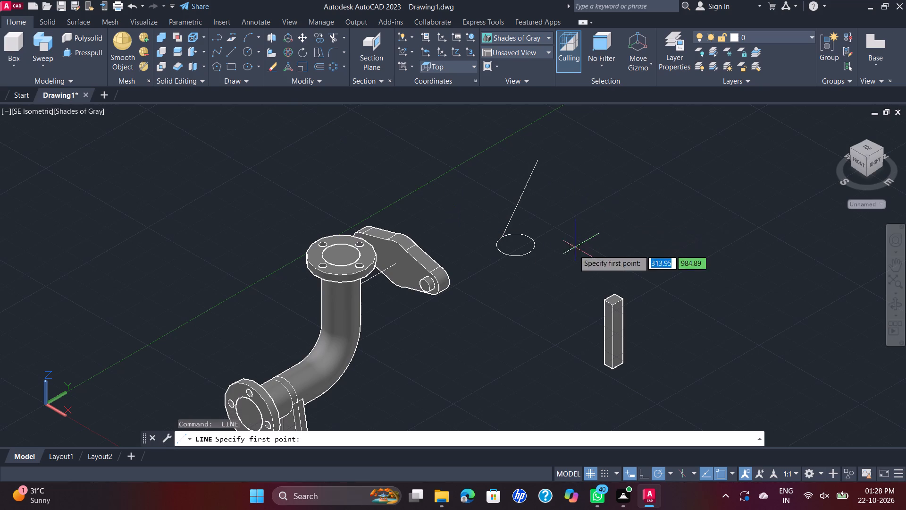
{"action": "left_click", "coordinate": [528, 255]}
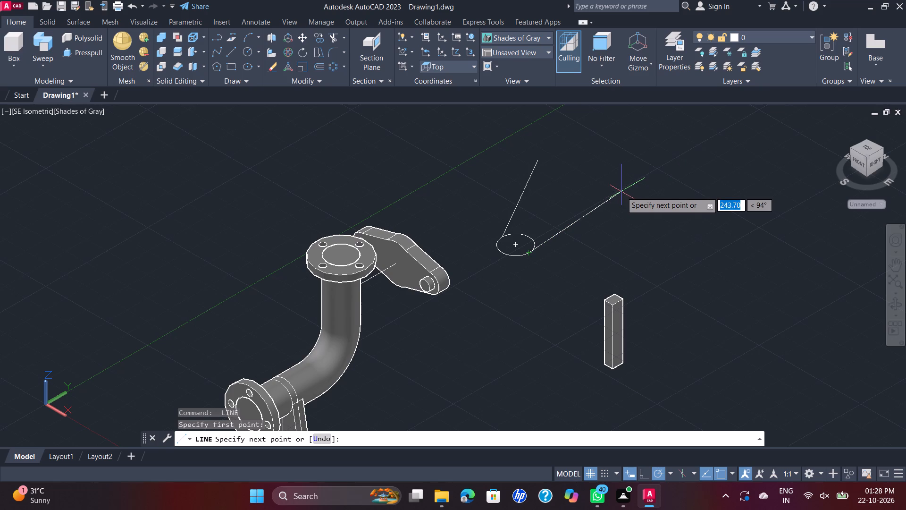
{"action": "left_click", "coordinate": [623, 191]}
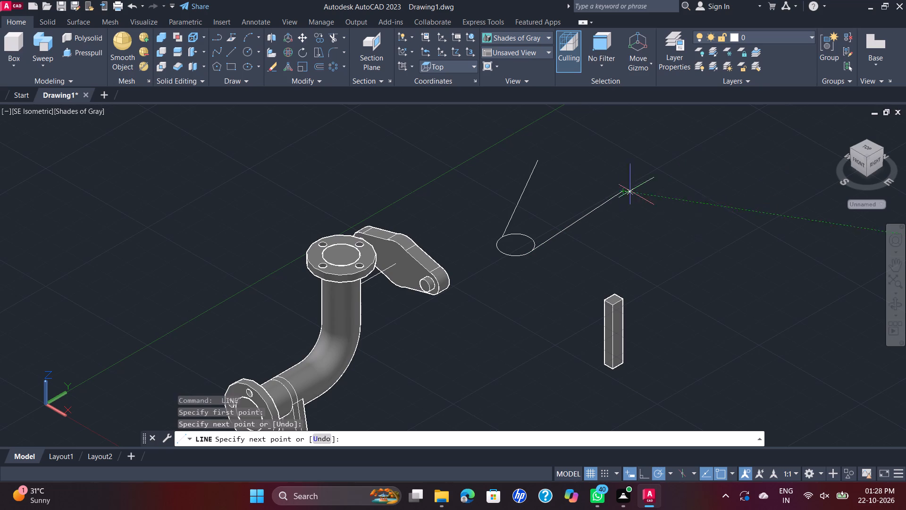
{"action": "key", "text": "Escape"}
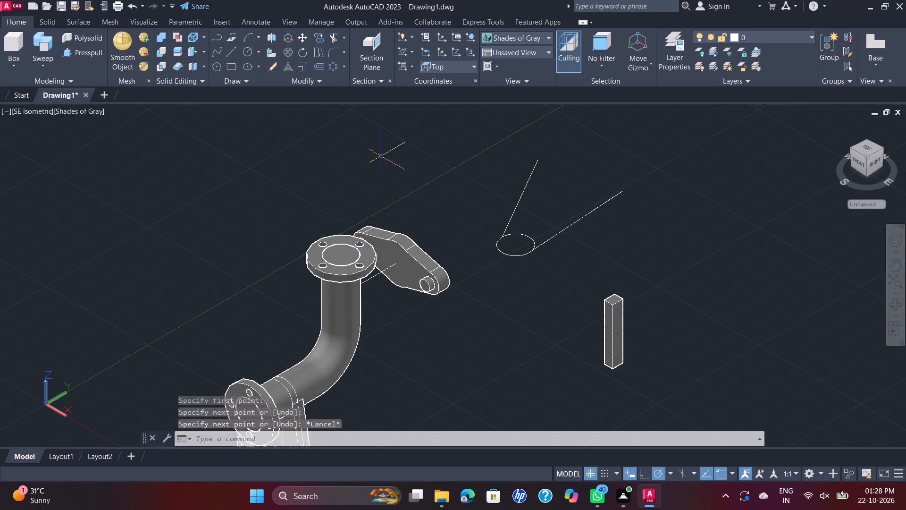
Check the angle between the two slanted lines with an angular dimension preview, without placing the dimension.
{"action": "left_click", "coordinate": [519, 328]}
{"action": "type", "text": "DIM"}
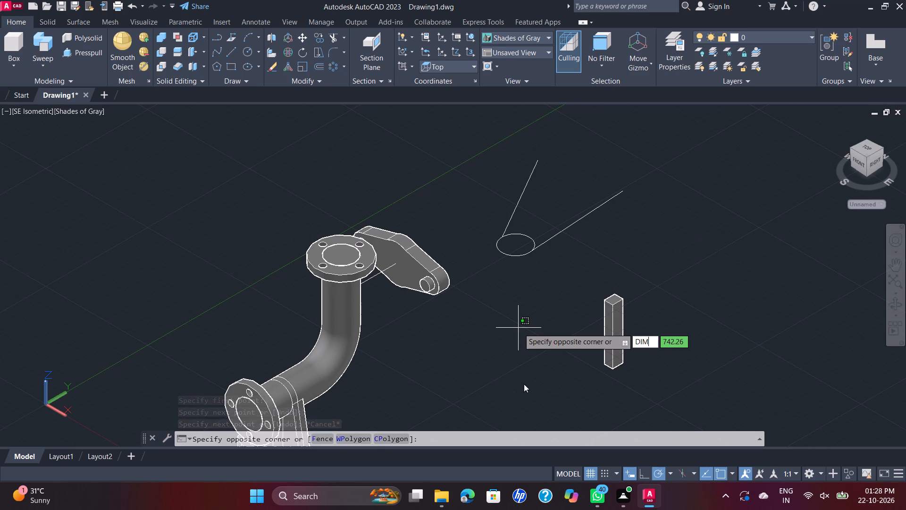
{"action": "key", "text": "Escape"}
{"action": "type", "text": "DI"}
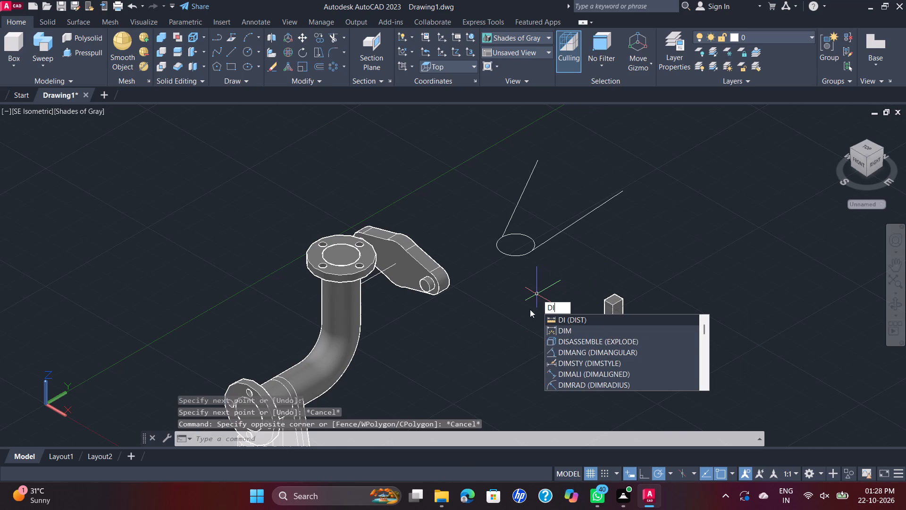
{"action": "left_click", "coordinate": [610, 351]}
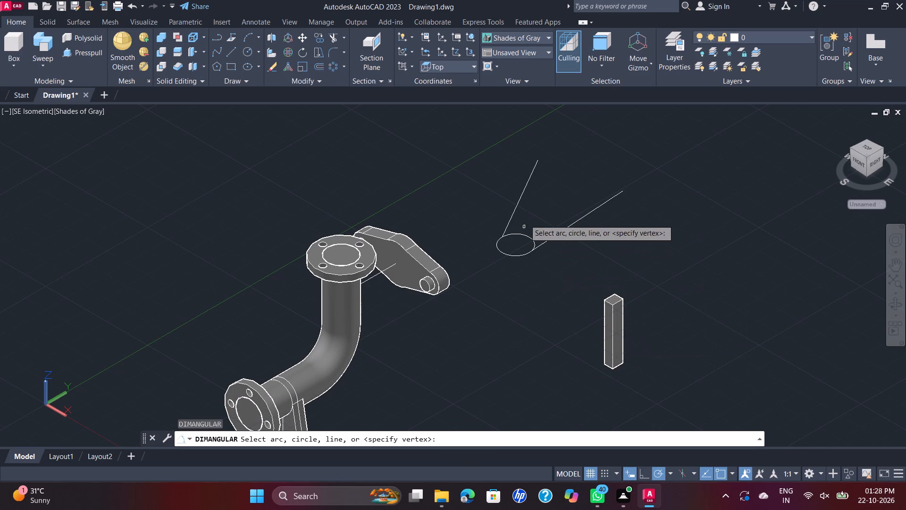
{"action": "left_click", "coordinate": [564, 231]}
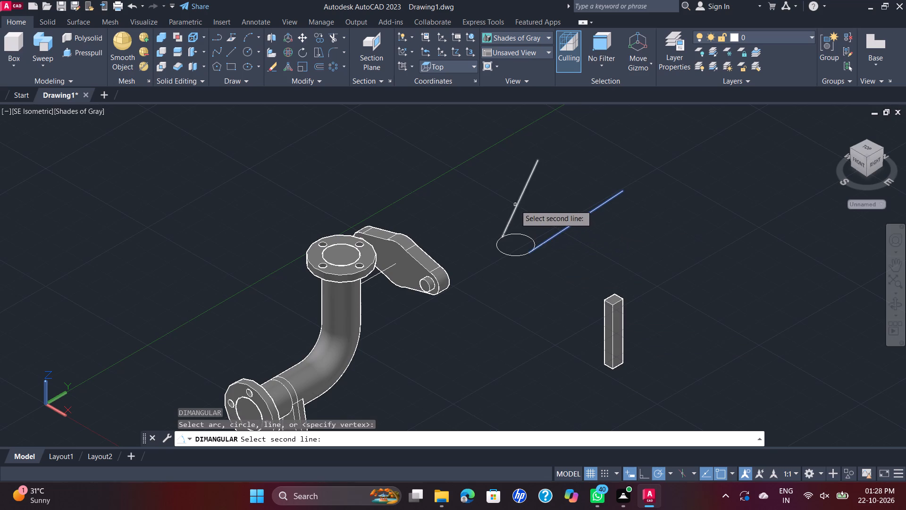
{"action": "left_click", "coordinate": [515, 205]}
{"action": "scroll", "coordinate": [549, 204], "scroll_direction": "up", "scroll_amount": 5}
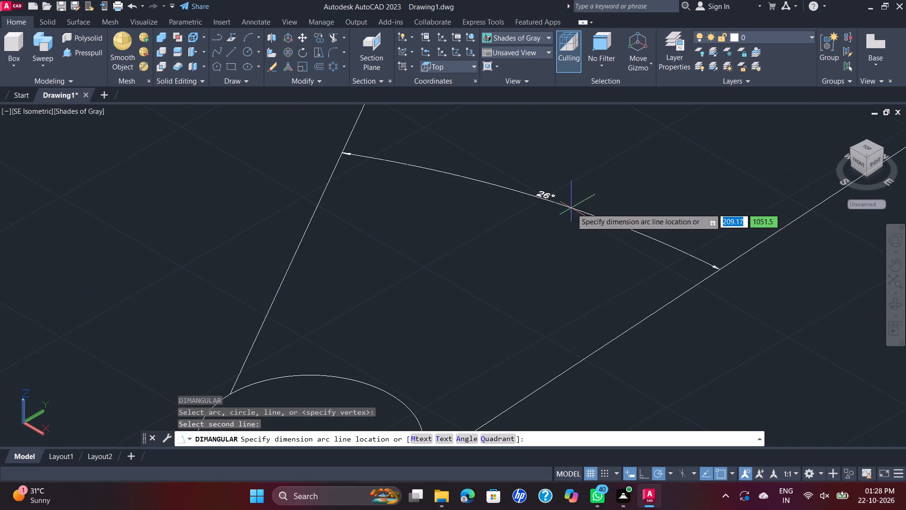
{"action": "scroll", "coordinate": [572, 208], "scroll_direction": "down", "scroll_amount": 2}
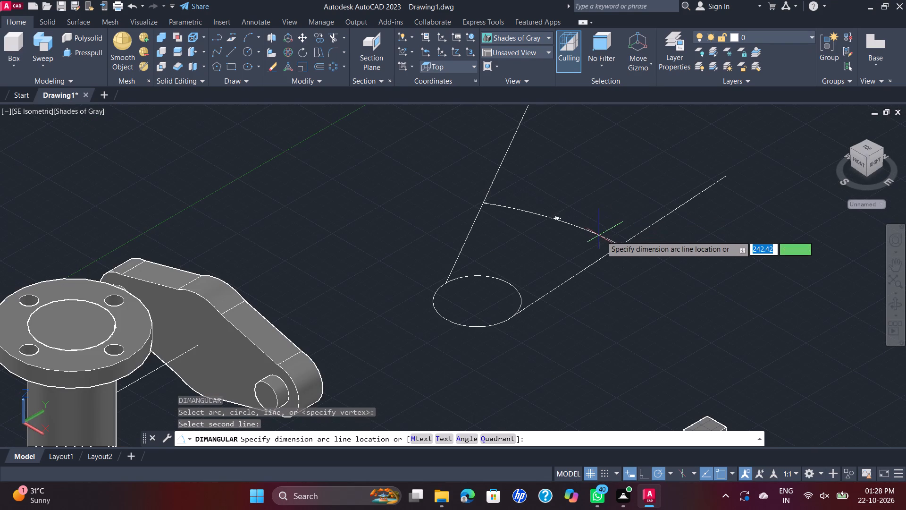
{"action": "key", "text": "Escape"}
Draw an 85-unit line at 90° from the loose circle's centre, running between the two slanted lines.
{"action": "scroll", "coordinate": [603, 236], "scroll_direction": "down", "scroll_amount": 1}
{"action": "middle_click", "coordinate": [603, 235]}
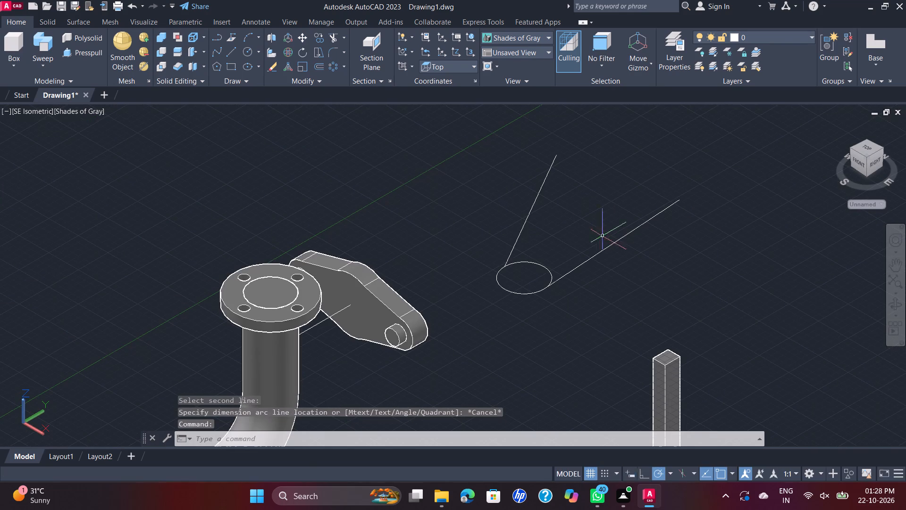
{"action": "scroll", "coordinate": [604, 237], "scroll_direction": "down", "scroll_amount": 1}
{"action": "middle_click_drag", "start_coordinate": [623, 214], "coordinate": [550, 163], "text": "shift"}
{"action": "scroll", "coordinate": [604, 240], "scroll_direction": "down", "scroll_amount": 1, "text": "shift"}
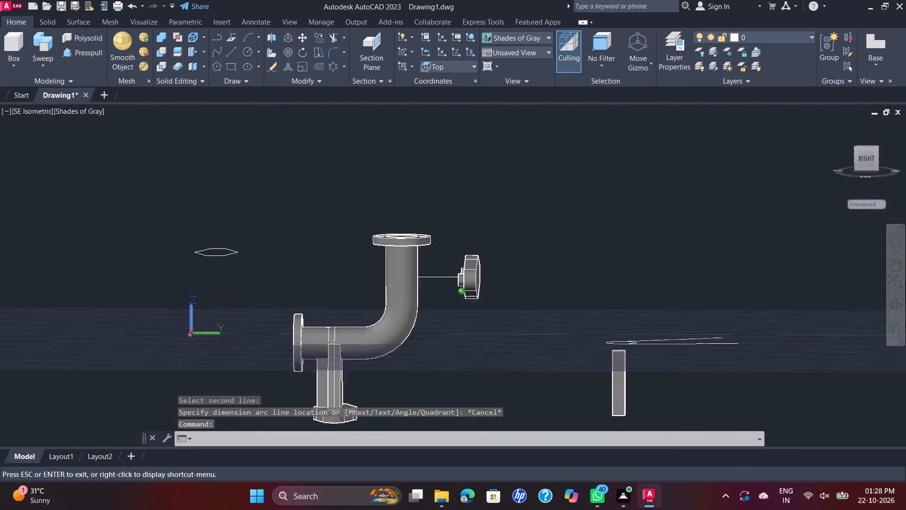
{"action": "middle_click_drag", "start_coordinate": [550, 163], "coordinate": [563, 167], "text": "shift"}
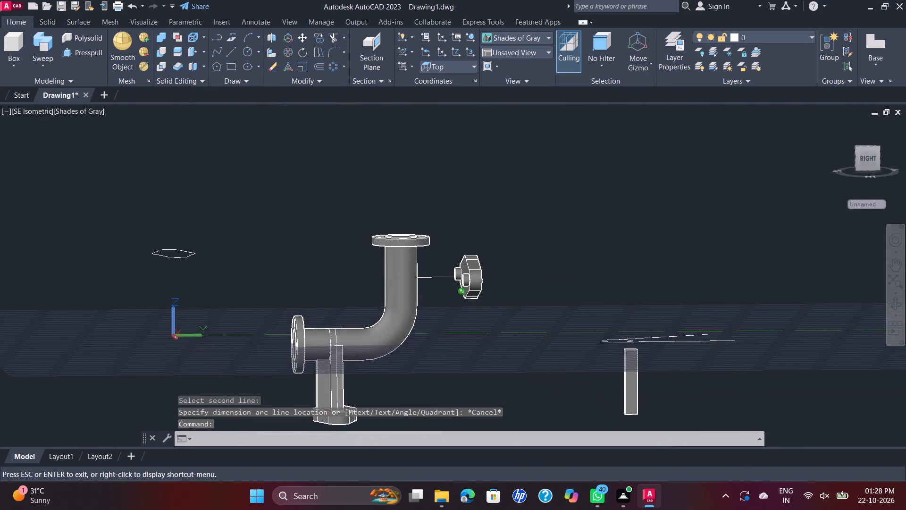
{"action": "middle_click_drag", "start_coordinate": [563, 167], "coordinate": [575, 207], "text": "shift"}
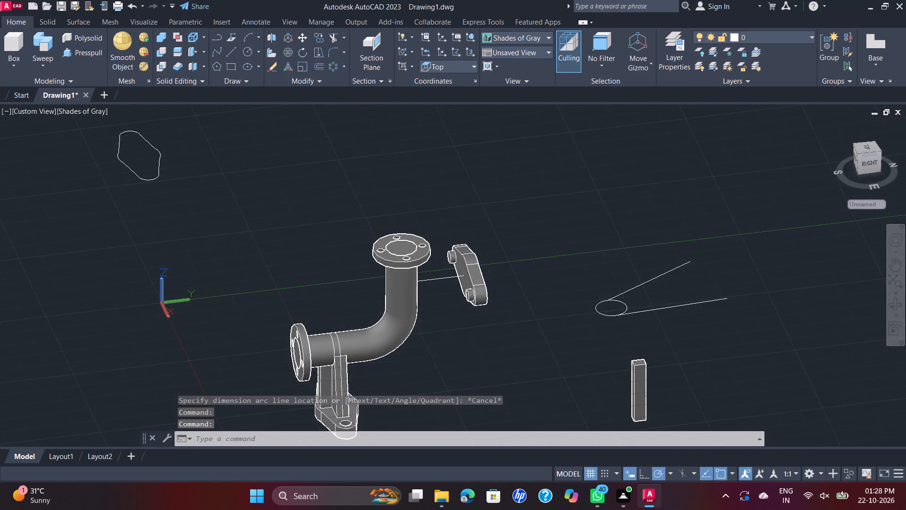
{"action": "scroll", "coordinate": [684, 263], "scroll_direction": "up", "scroll_amount": 2}
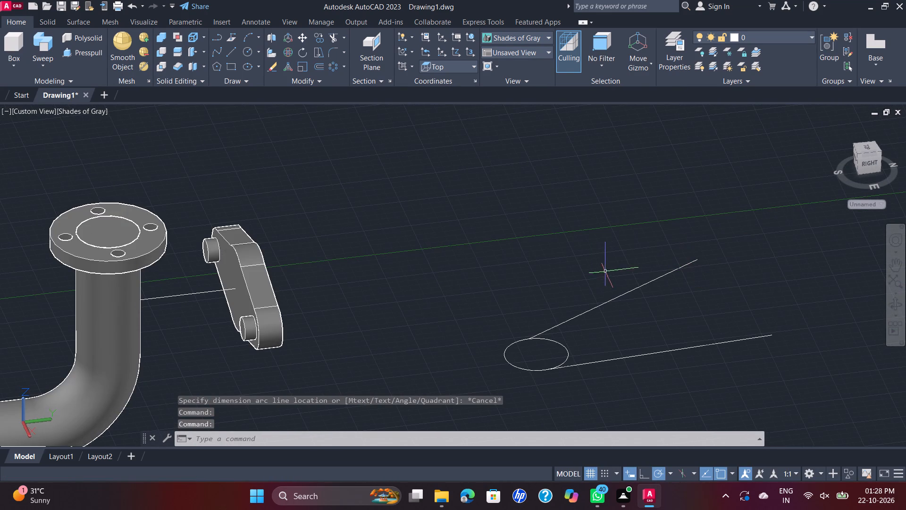
{"action": "left_click", "coordinate": [234, 50]}
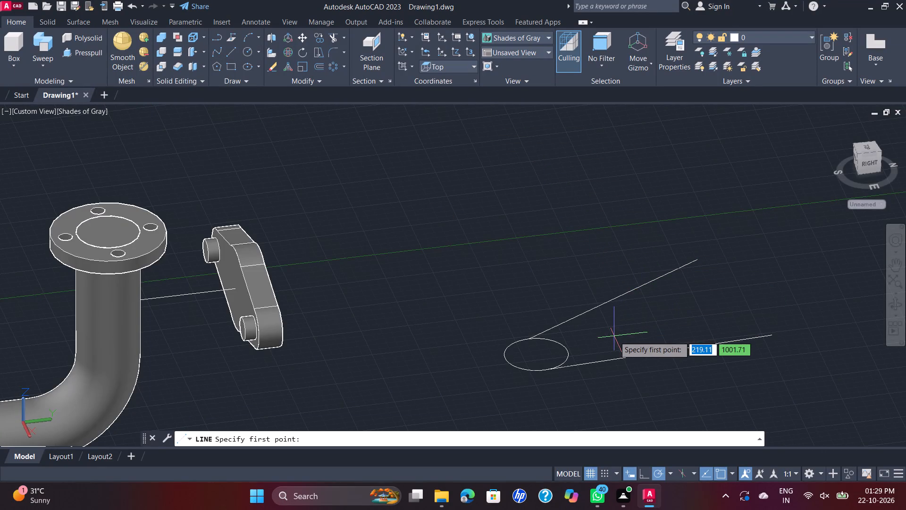
{"action": "left_click", "coordinate": [539, 354]}
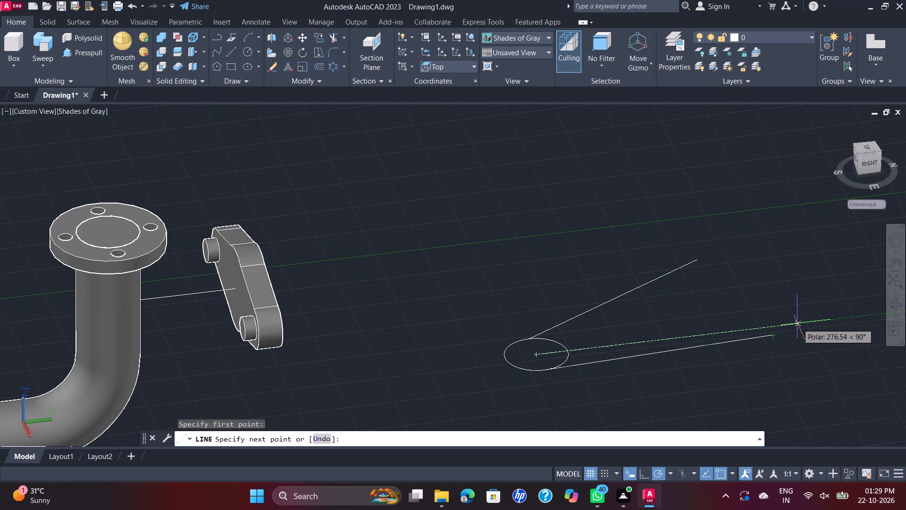
{"action": "type", "text": "85"}
{"action": "key", "text": "Return"}
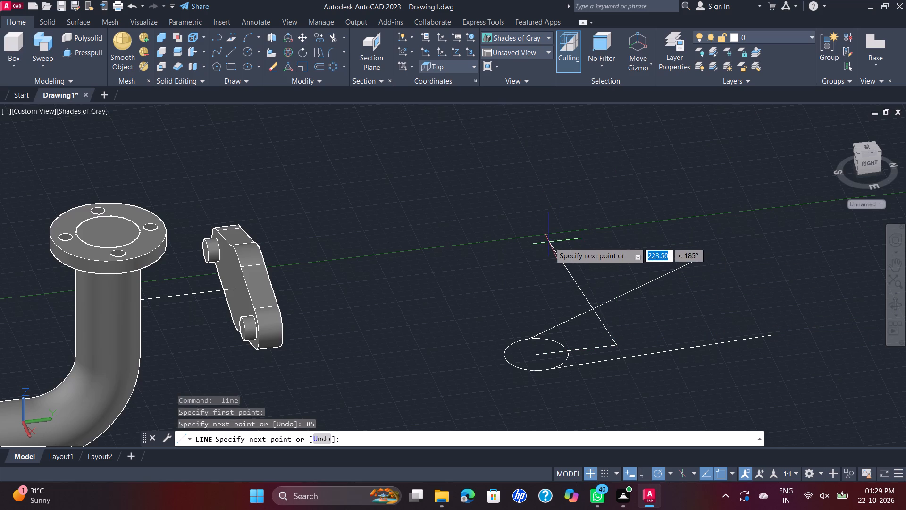
Continue from the 85-unit line's end about 121 units at 180°, and back across past both slanted lines as a cutting line.
{"action": "scroll", "coordinate": [570, 291], "scroll_direction": "up", "scroll_amount": 2}
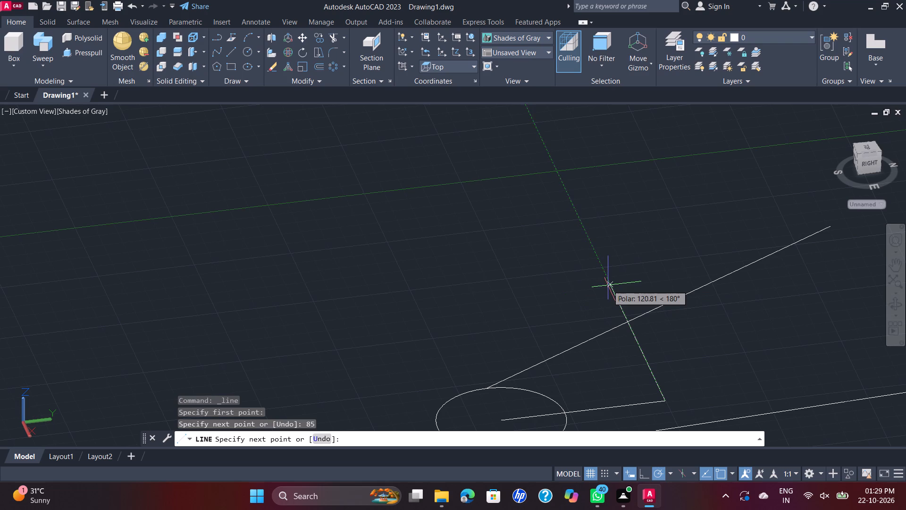
{"action": "left_click", "coordinate": [608, 285]}
{"action": "scroll", "coordinate": [685, 387], "scroll_direction": "down", "scroll_amount": 2}
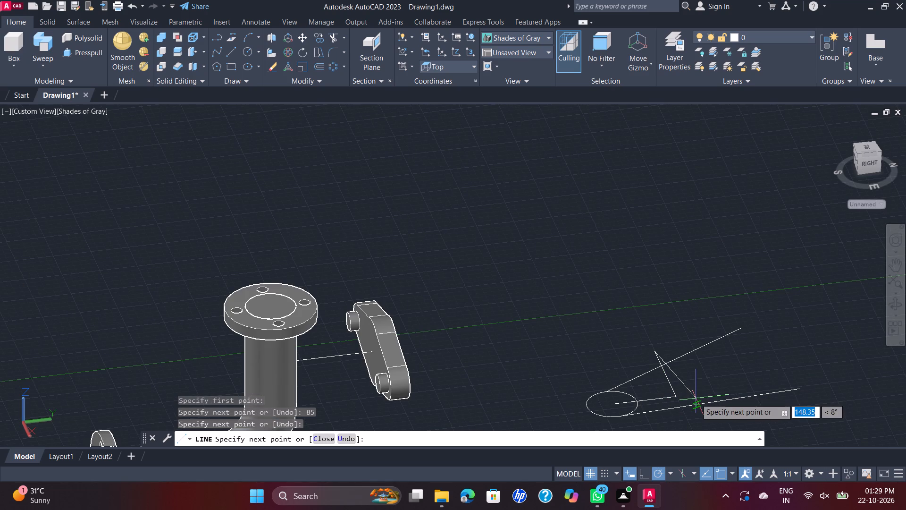
{"action": "middle_click_drag", "start_coordinate": [696, 399], "coordinate": [647, 305]}
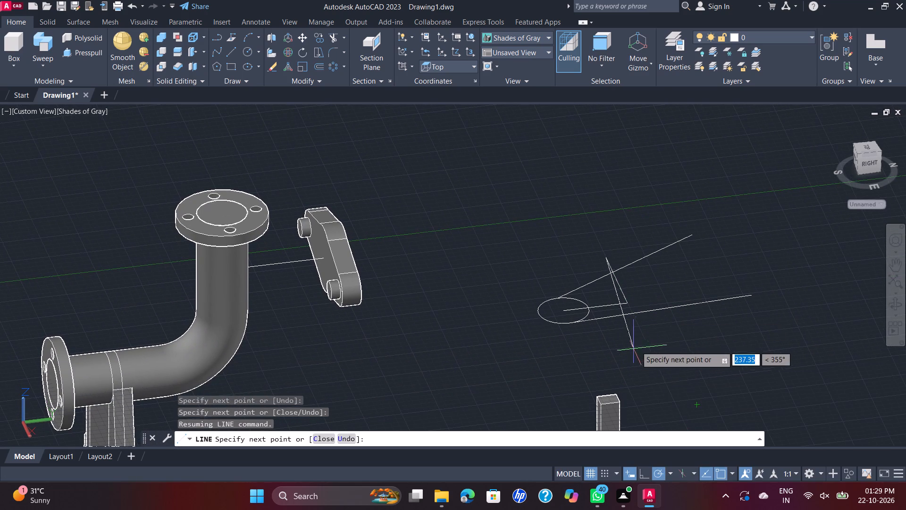
{"action": "left_click", "coordinate": [652, 341]}
{"action": "key", "text": "Escape"}
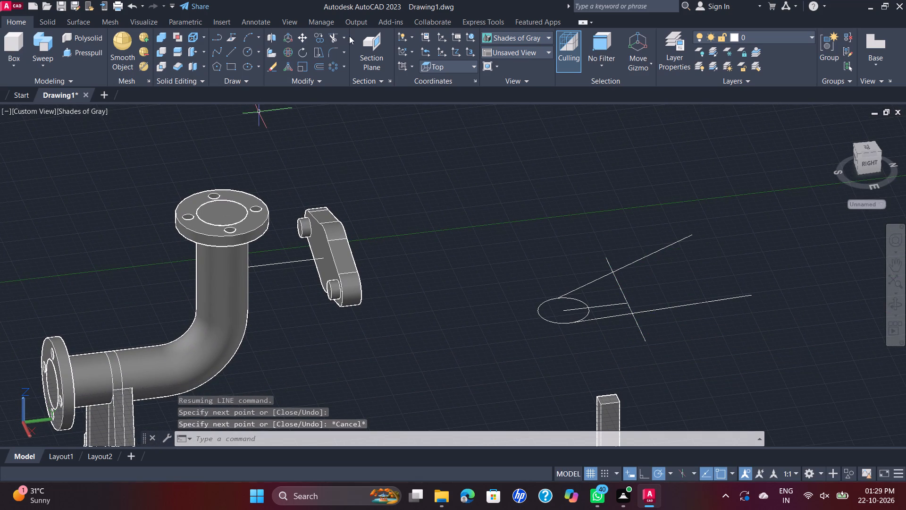
Trim both slanted lines where they extend beyond the transverse cutting line.
{"action": "left_click", "coordinate": [334, 36]}
{"action": "scroll", "coordinate": [650, 266], "scroll_direction": "up", "scroll_amount": 2}
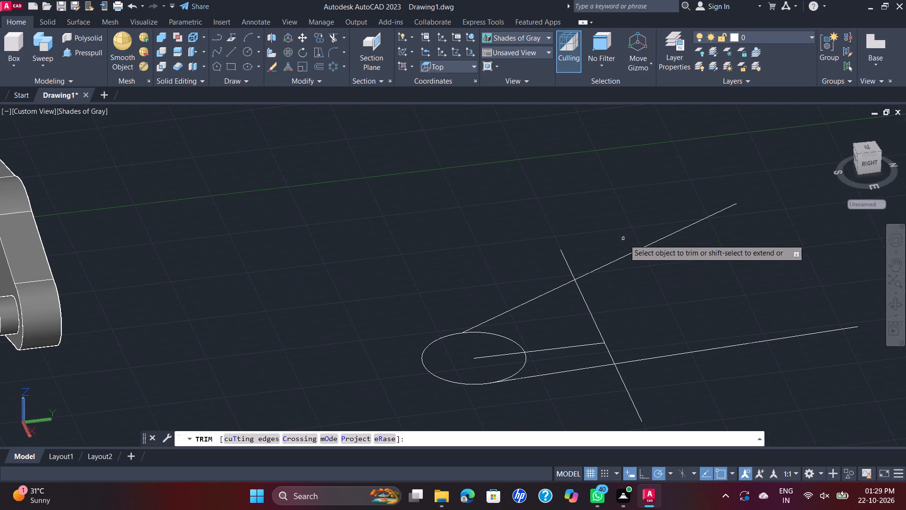
{"action": "scroll", "coordinate": [637, 254], "scroll_direction": "up", "scroll_amount": 3}
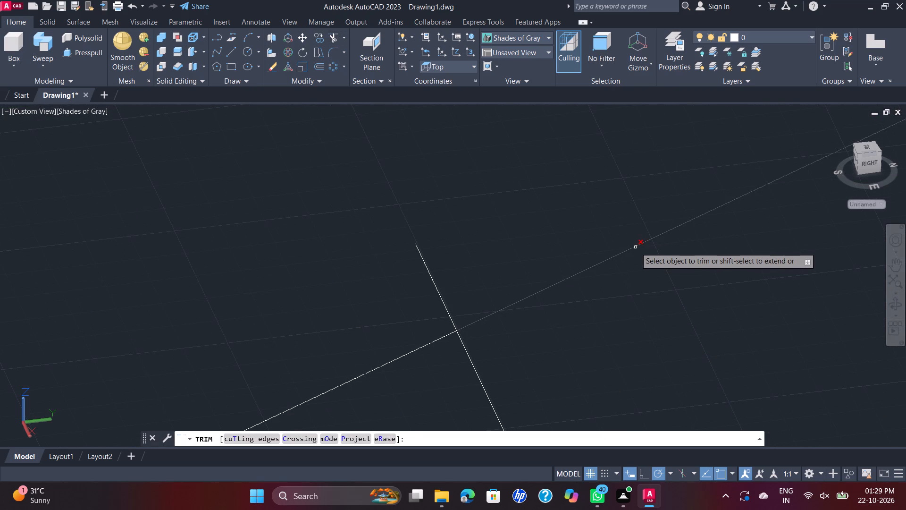
{"action": "left_click", "coordinate": [636, 247]}
{"action": "scroll", "coordinate": [636, 247], "scroll_direction": "down", "scroll_amount": 3}
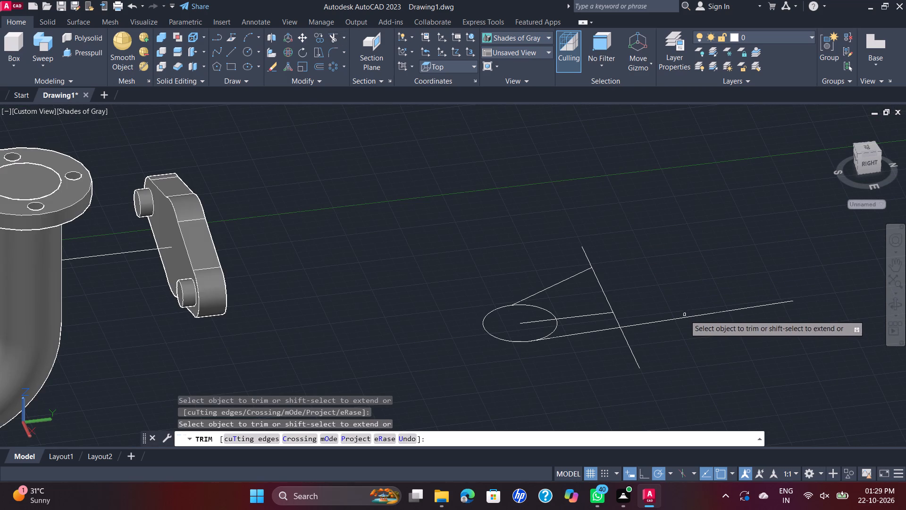
{"action": "scroll", "coordinate": [686, 319], "scroll_direction": "up", "scroll_amount": 3}
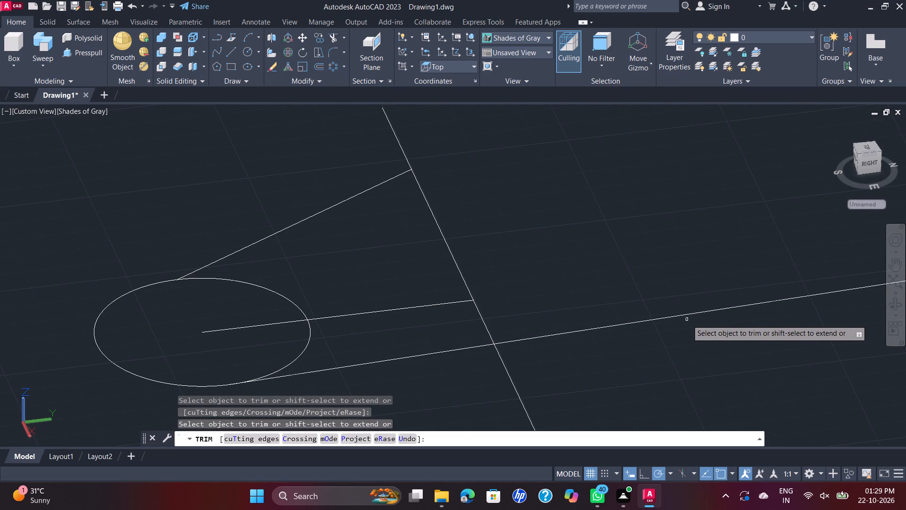
{"action": "left_click", "coordinate": [690, 314]}
{"action": "key", "text": "Escape"}
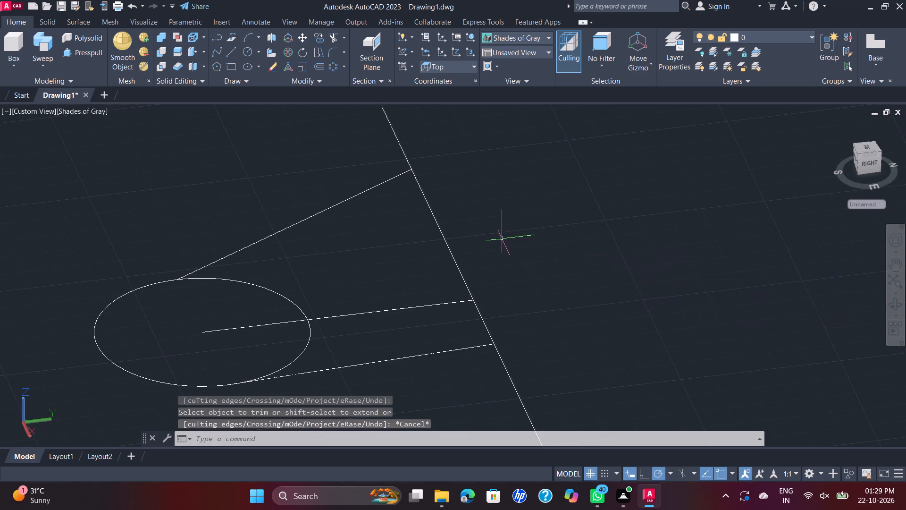
Erase both overlapping transverse cutting lines and the 85-unit line from the circle's centre.
{"action": "left_click", "coordinate": [392, 132]}
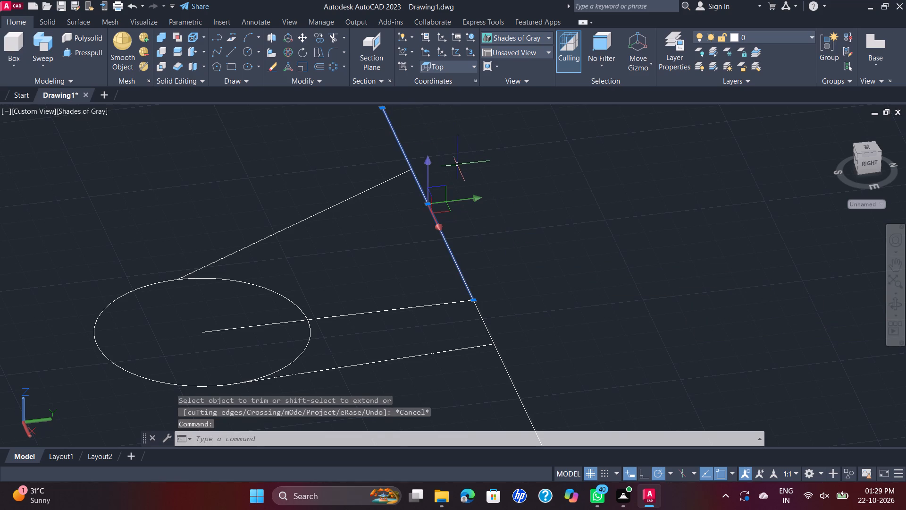
{"action": "key", "text": "Delete"}
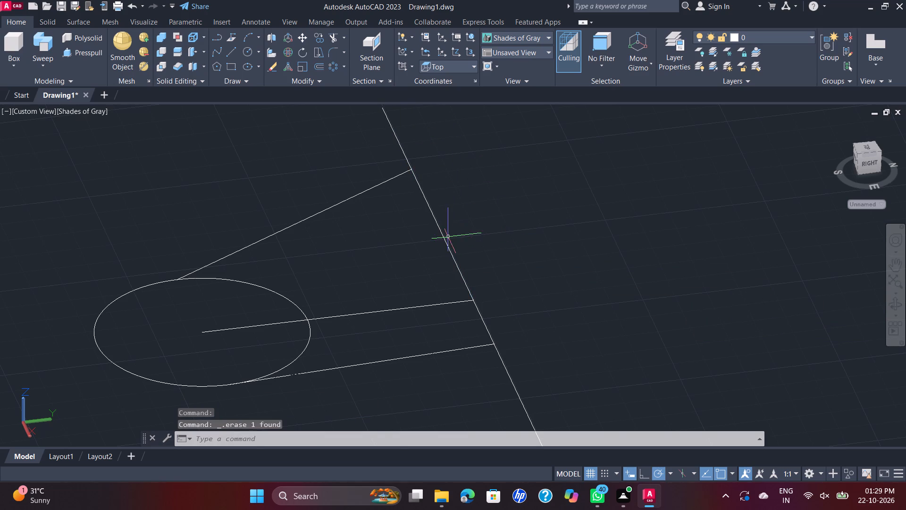
{"action": "left_click", "coordinate": [448, 238]}
{"action": "left_click", "coordinate": [436, 246]}
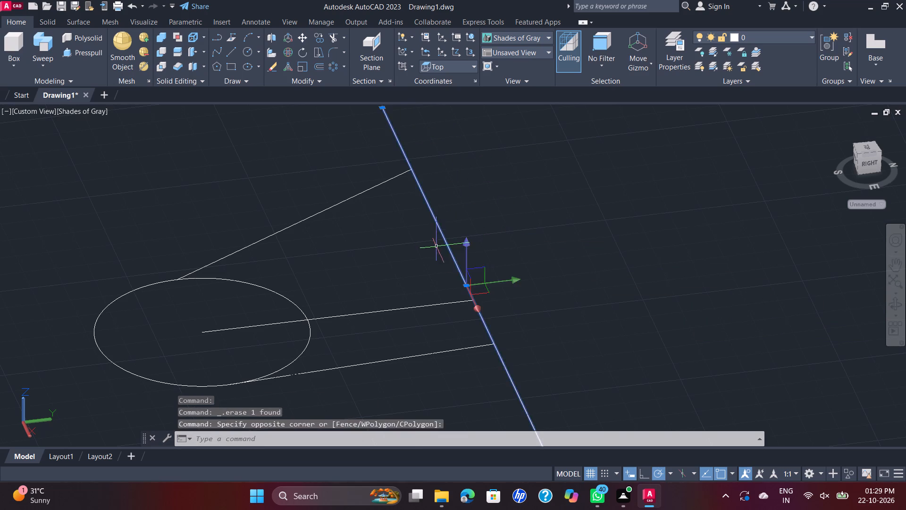
{"action": "key", "text": "Delete"}
{"action": "left_click", "coordinate": [440, 305]}
{"action": "key", "text": "Delete"}
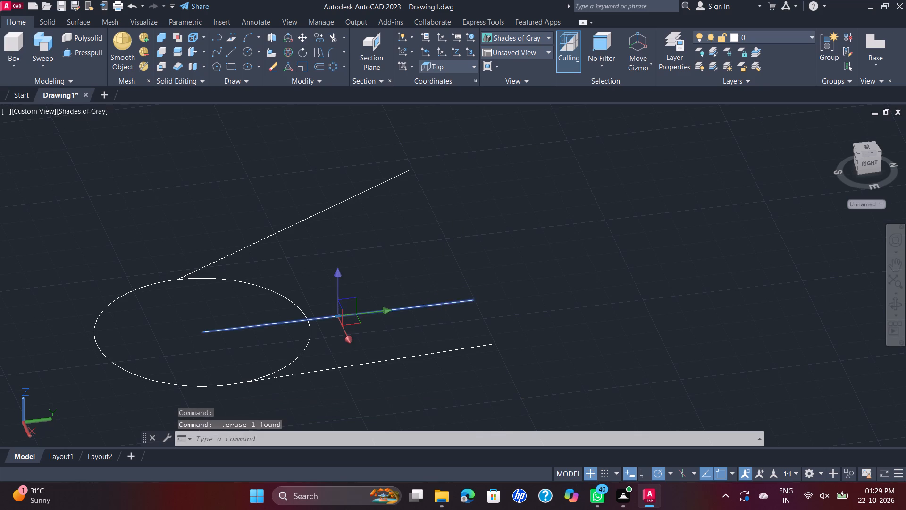
Draw a closing line about 110 units long between the free ends of the two trimmed slanted lines.
{"action": "scroll", "coordinate": [456, 259], "scroll_direction": "down", "scroll_amount": 2}
{"action": "middle_click_drag", "start_coordinate": [481, 259], "coordinate": [559, 279]}
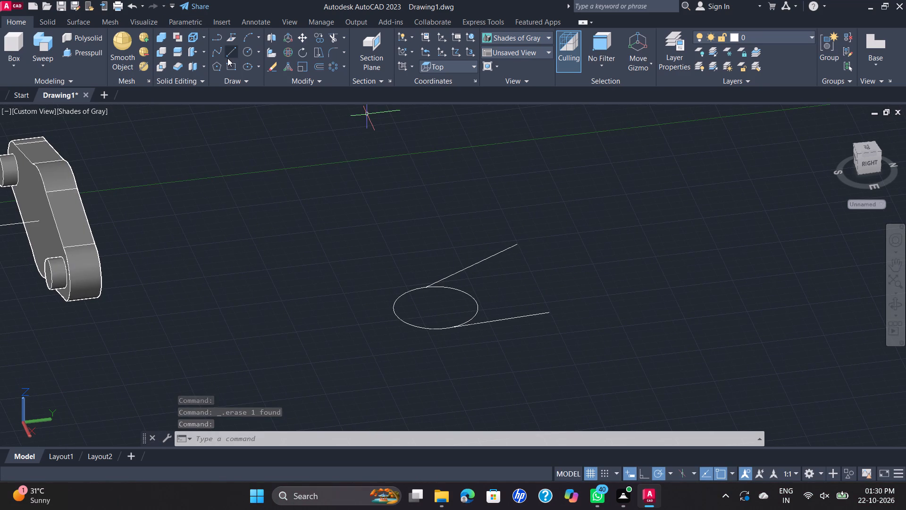
{"action": "left_click", "coordinate": [227, 58]}
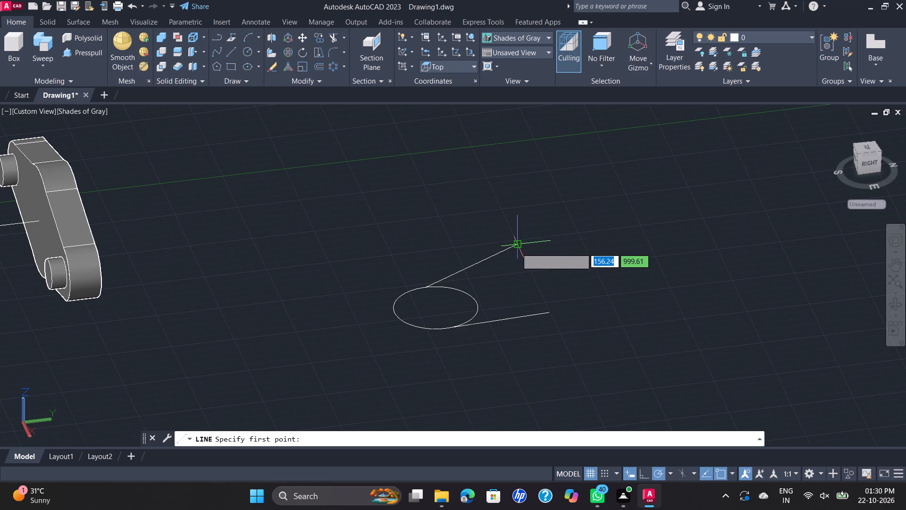
{"action": "left_click", "coordinate": [516, 248]}
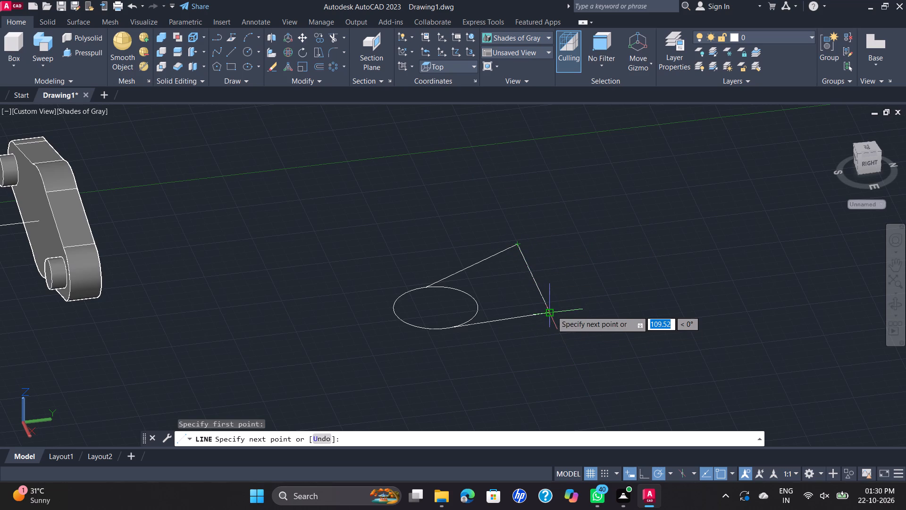
{"action": "left_click", "coordinate": [552, 311]}
{"action": "key", "text": "Escape"}
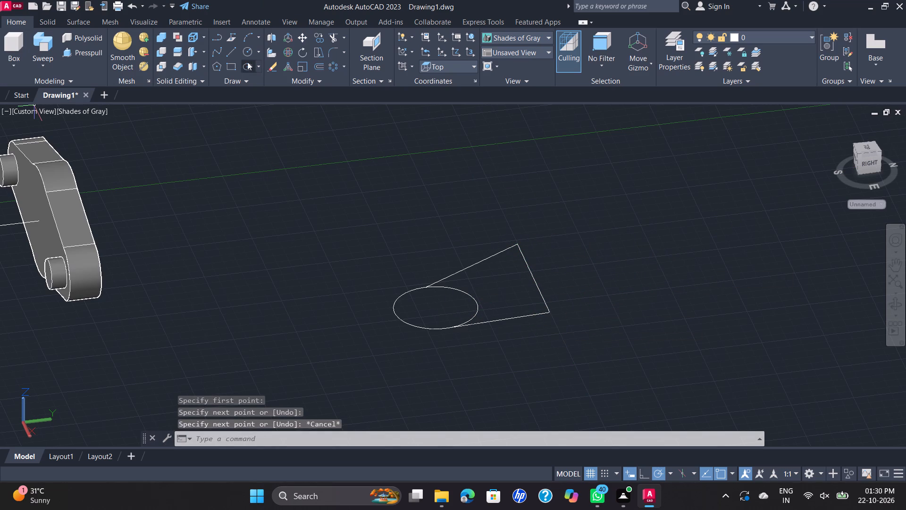
Select the circle and the three connected lines and join them to make the tapered outline one polyline.
{"action": "left_click", "coordinate": [638, 214]}
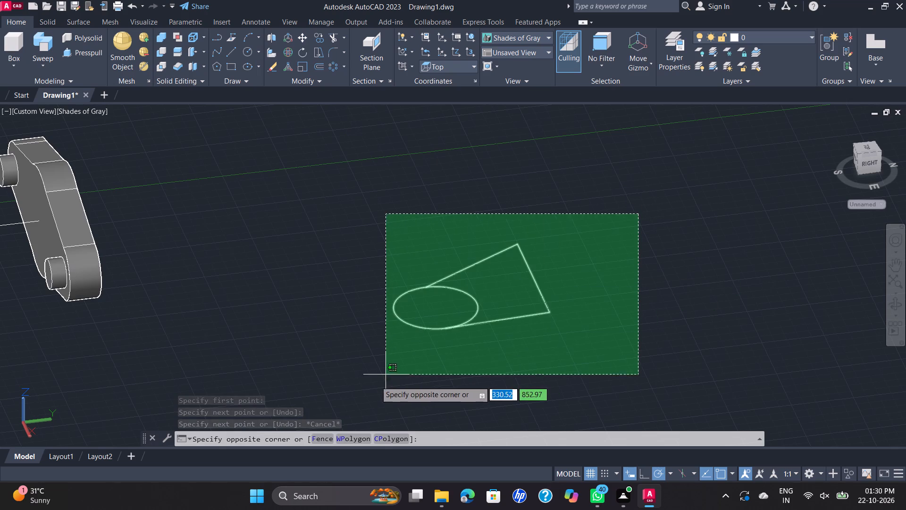
{"action": "left_click", "coordinate": [375, 381]}
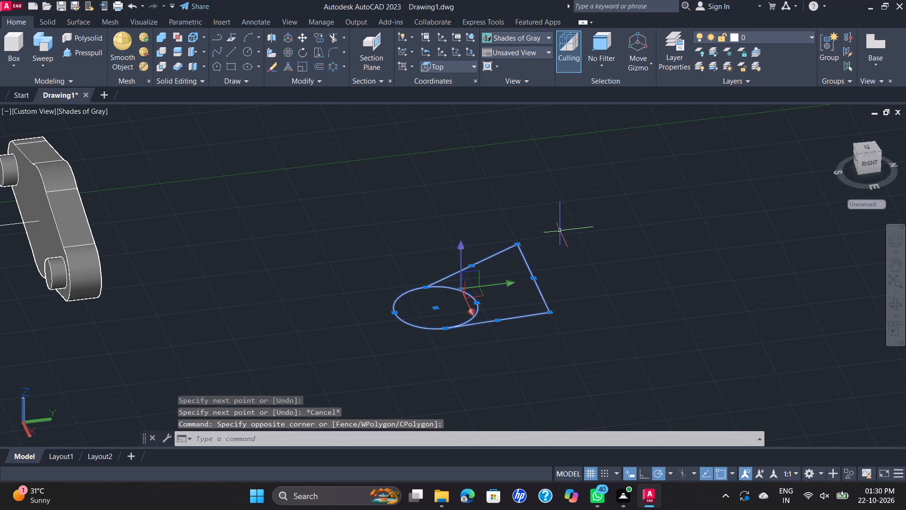
{"action": "key", "text": "j"}
{"action": "key", "text": "Return"}
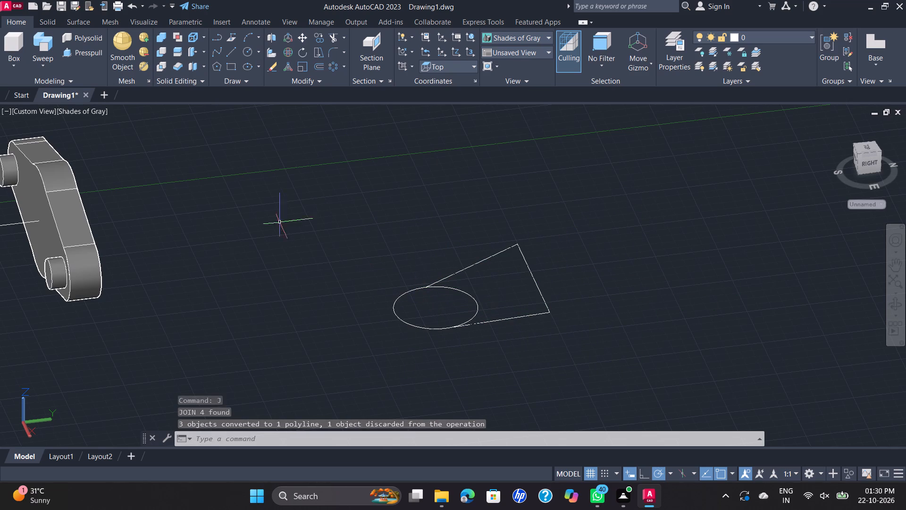
Trim away the circle's outer arc between the two slanted lines, leaving a concave end on the tapered outline.
{"action": "left_click", "coordinate": [329, 39]}
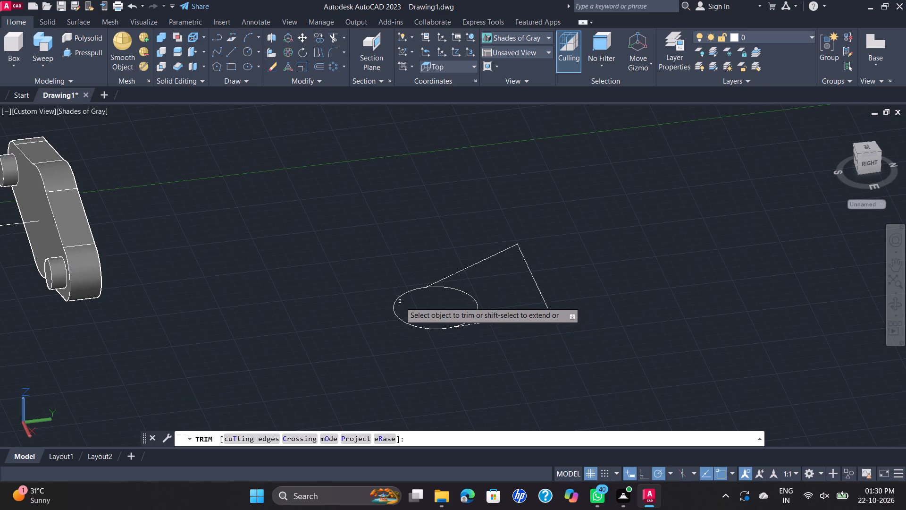
{"action": "scroll", "coordinate": [396, 303], "scroll_direction": "up", "scroll_amount": 2}
{"action": "left_click", "coordinate": [393, 305]}
{"action": "scroll", "coordinate": [395, 304], "scroll_direction": "down", "scroll_amount": 2}
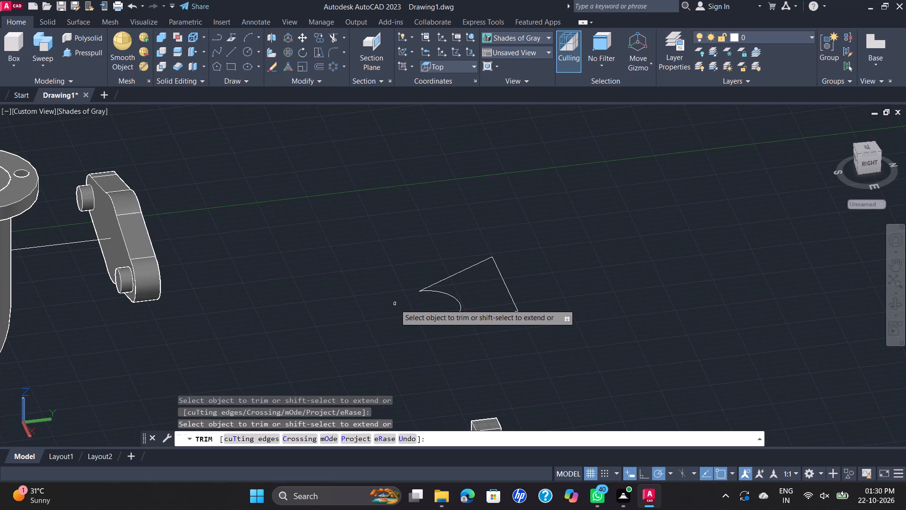
{"action": "key", "text": "Escape"}
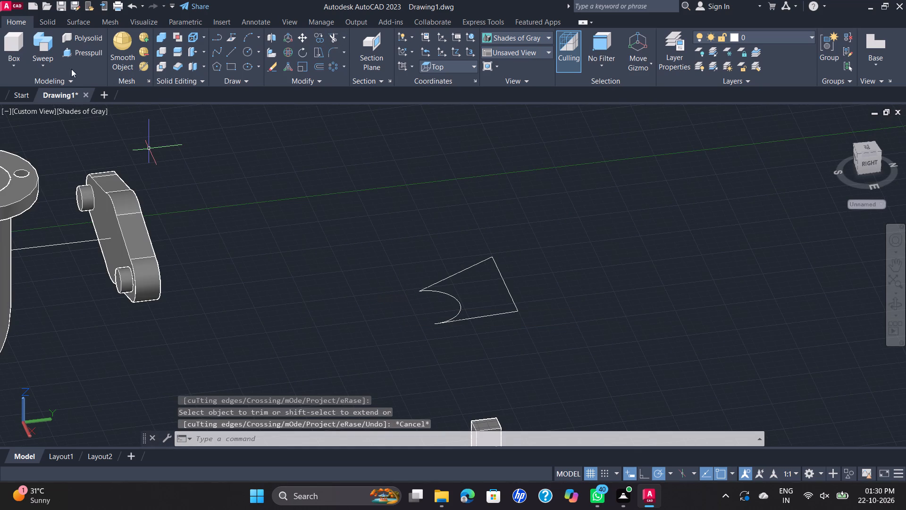
Presspull the closed tapered profile with the concave end to a height of 25.
{"action": "left_click", "coordinate": [80, 53]}
{"action": "left_click", "coordinate": [486, 292]}
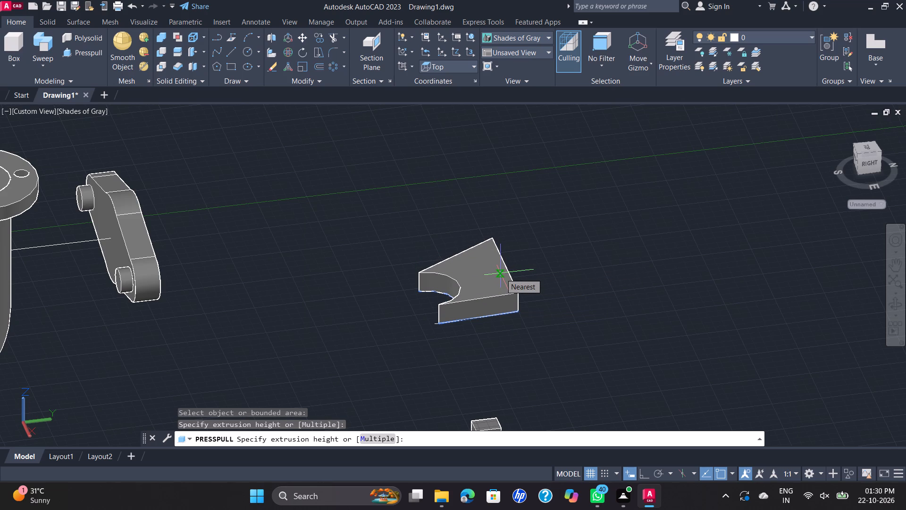
{"action": "type", "text": "25"}
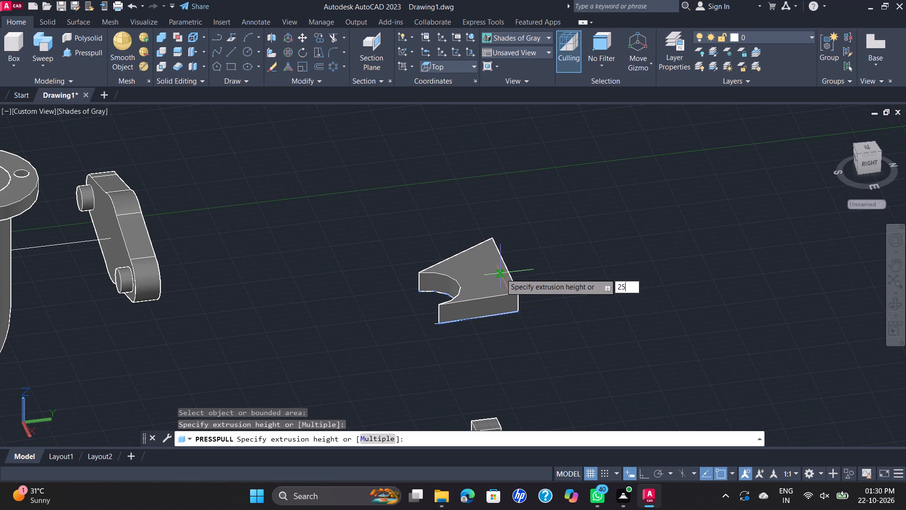
{"action": "key", "text": "Return"}
{"action": "key", "text": "Escape"}
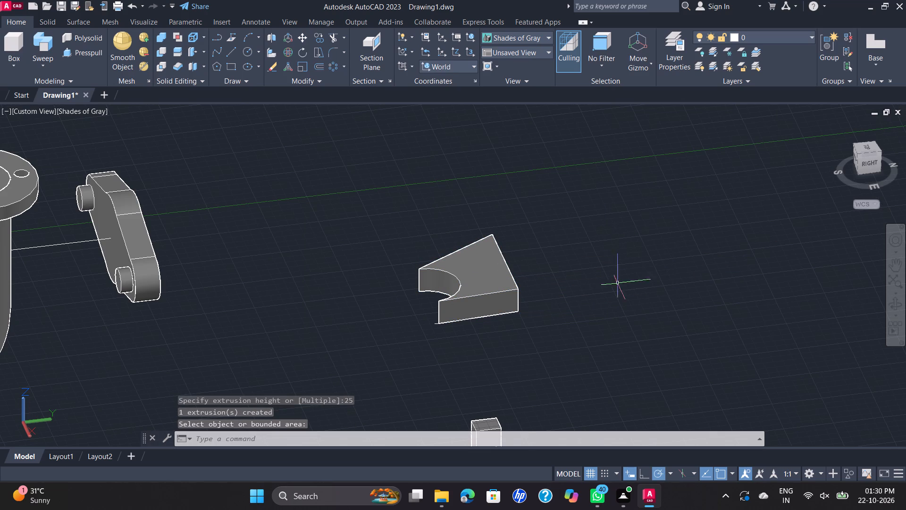
Move the tapered solid by its top arc centre to the endpoint of the side branch's centreline inside the vertical pipe.
{"action": "scroll", "coordinate": [573, 310], "scroll_direction": "down", "scroll_amount": 1}
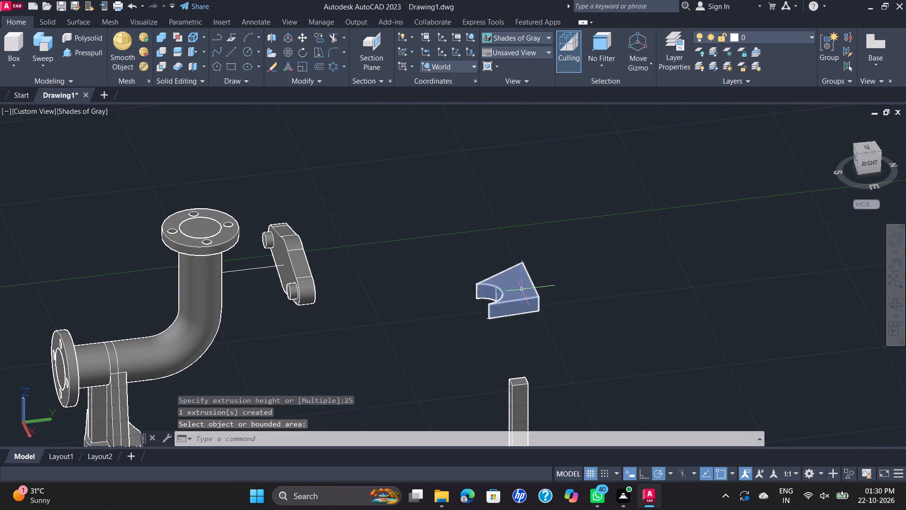
{"action": "scroll", "coordinate": [524, 290], "scroll_direction": "up", "scroll_amount": 2}
{"action": "scroll", "coordinate": [524, 290], "scroll_direction": "down", "scroll_amount": 2}
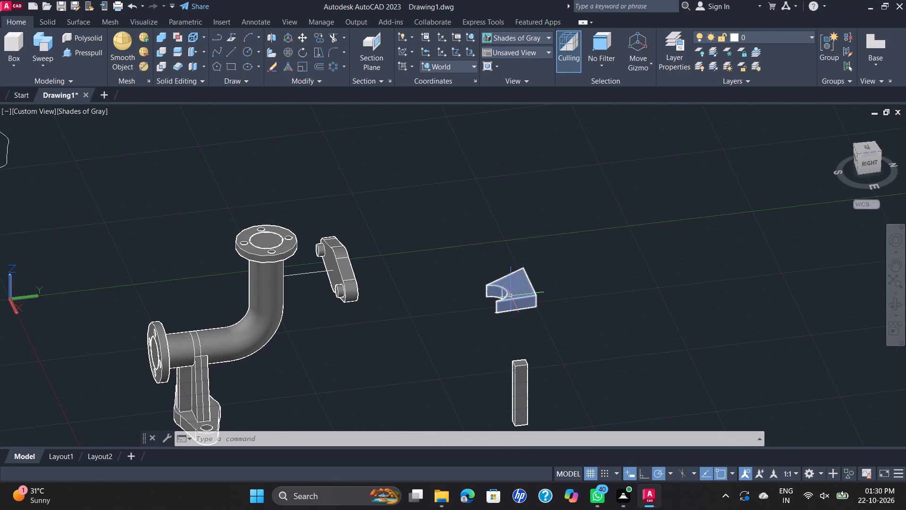
{"action": "scroll", "coordinate": [506, 295], "scroll_direction": "up", "scroll_amount": 2}
{"action": "left_click", "coordinate": [519, 292]}
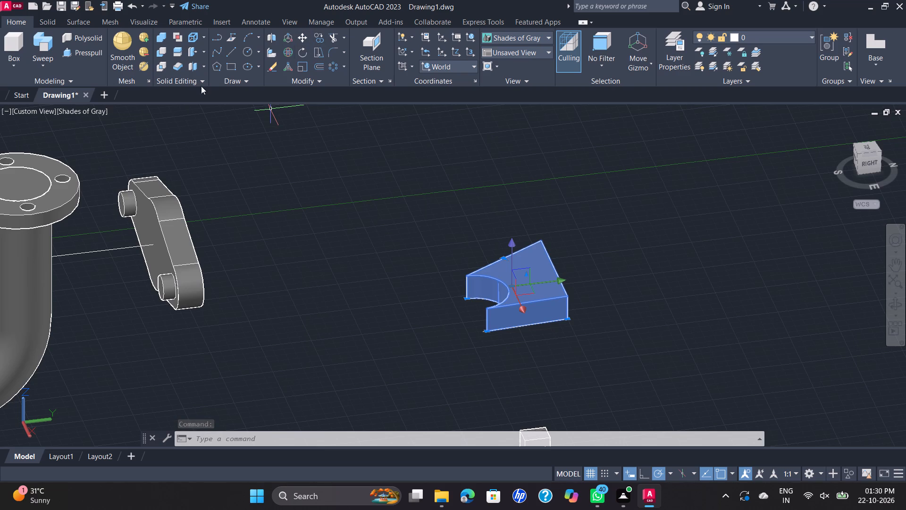
{"action": "key", "text": "Escape"}
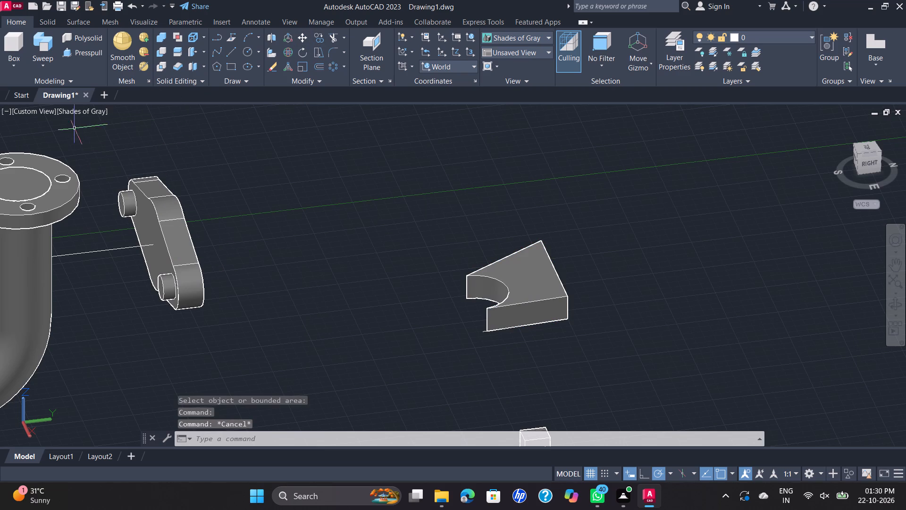
{"action": "left_click", "coordinate": [41, 114]}
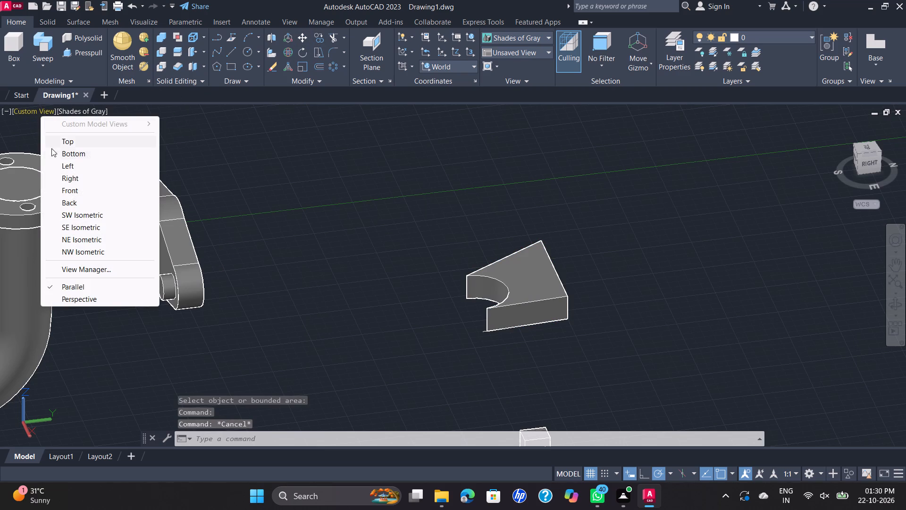
{"action": "left_click", "coordinate": [84, 224]}
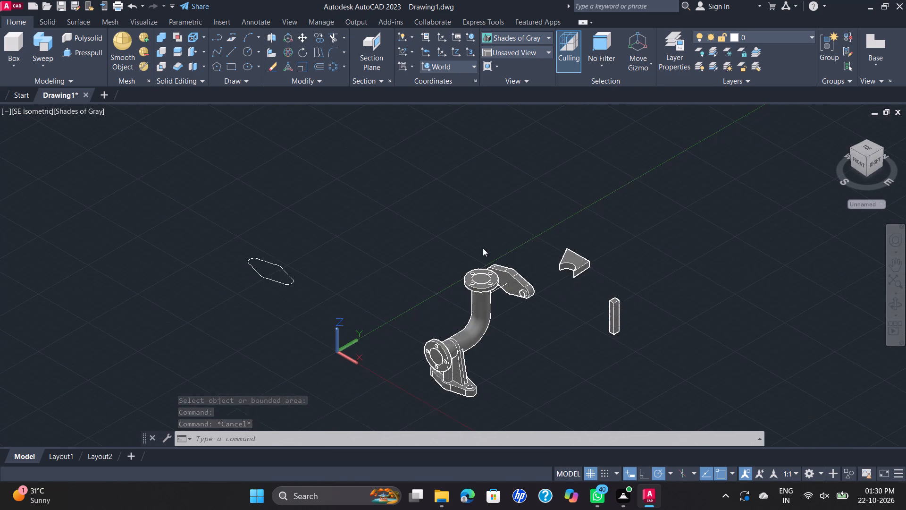
{"action": "scroll", "coordinate": [569, 279], "scroll_direction": "up", "scroll_amount": 3}
{"action": "left_click", "coordinate": [593, 233]}
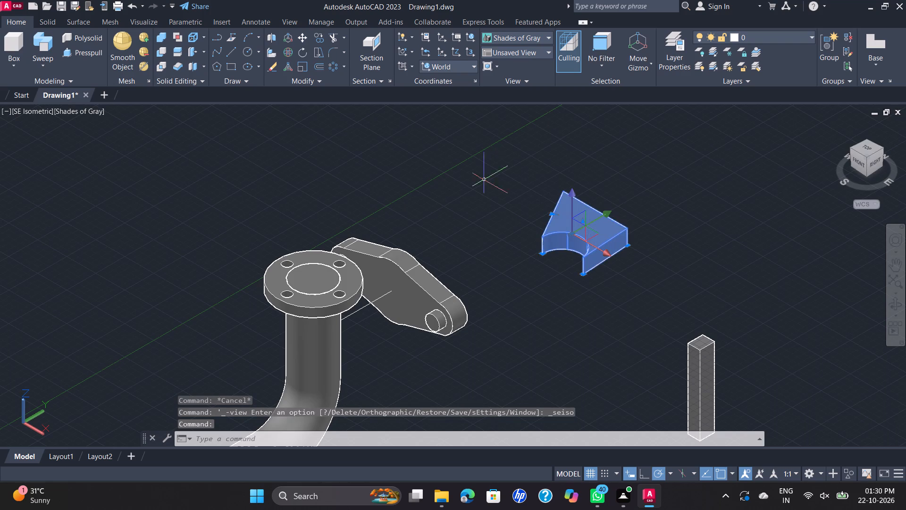
{"action": "left_click", "coordinate": [299, 37]}
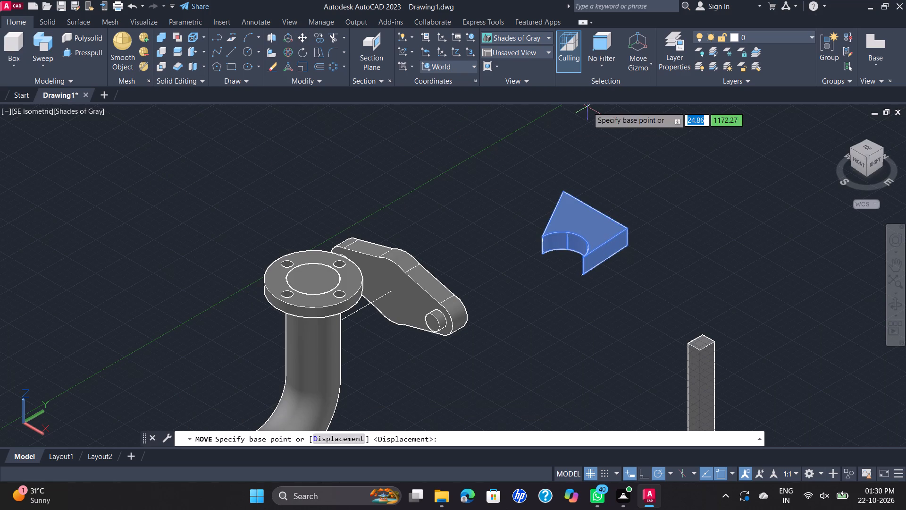
{"action": "left_click", "coordinate": [560, 250]}
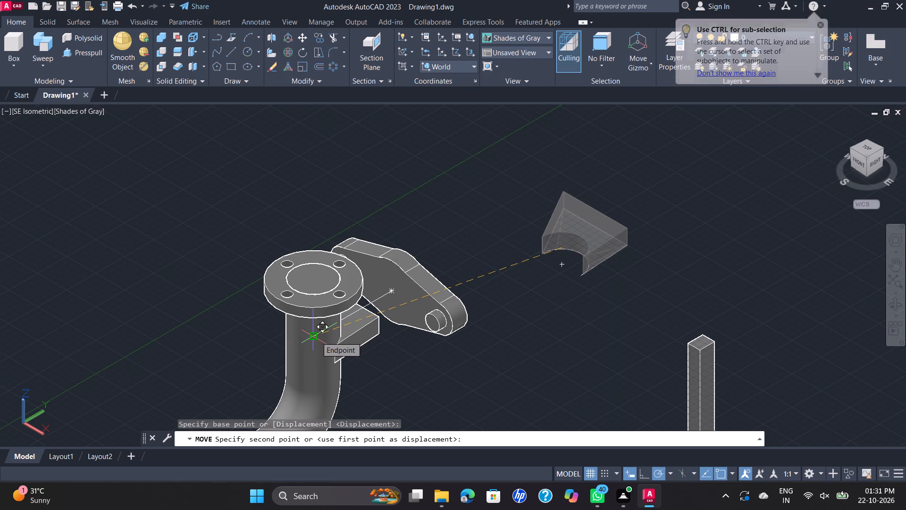
{"action": "left_click", "coordinate": [316, 337]}
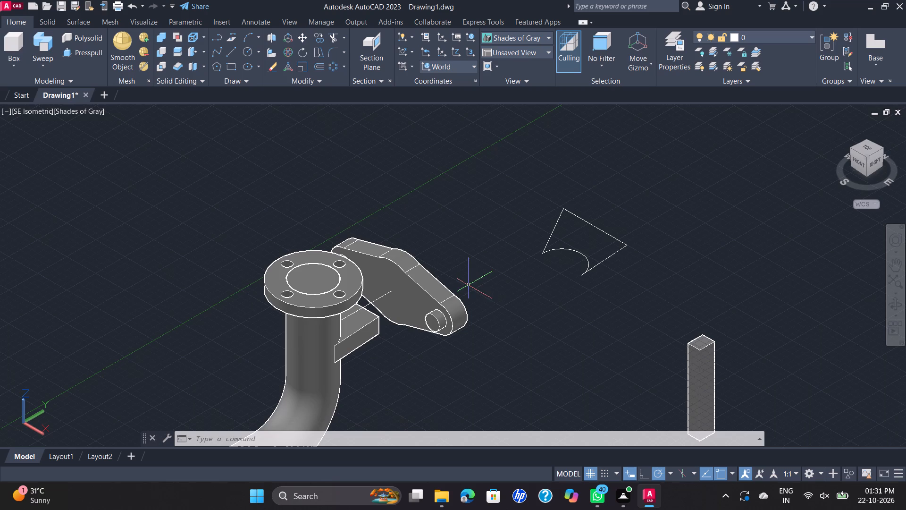
Presspull the tapered support's flat outer end face by about 58 units to meet the oval flange.
{"action": "middle_click_drag", "start_coordinate": [453, 282], "coordinate": [451, 320], "text": "shift"}
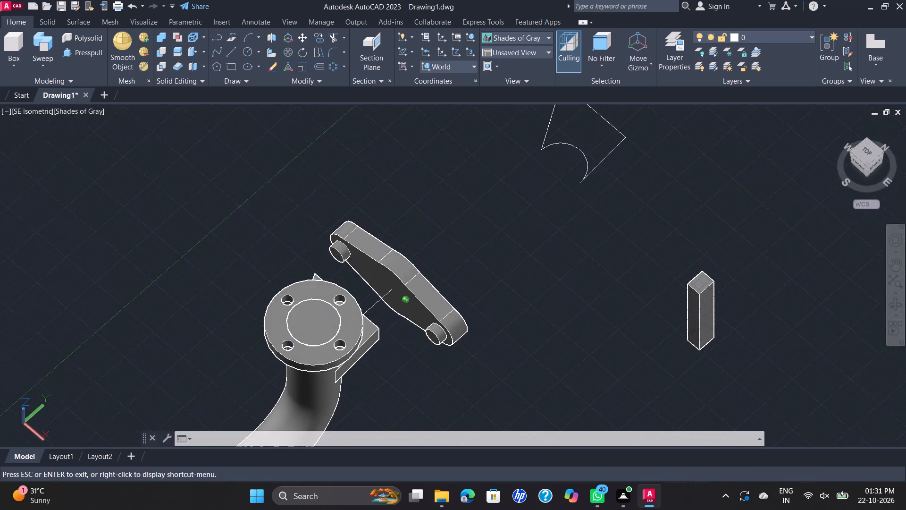
{"action": "middle_click_drag", "start_coordinate": [451, 320], "coordinate": [365, 290], "text": "shift"}
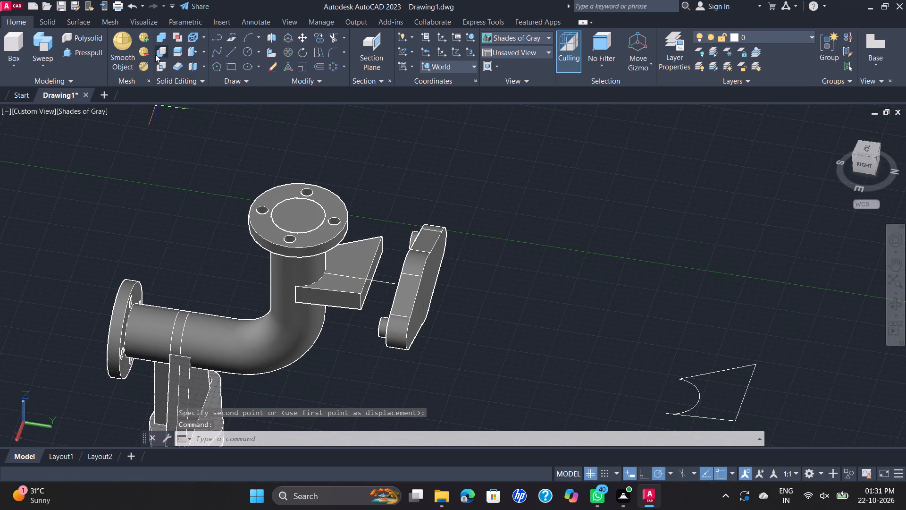
{"action": "left_click", "coordinate": [76, 53]}
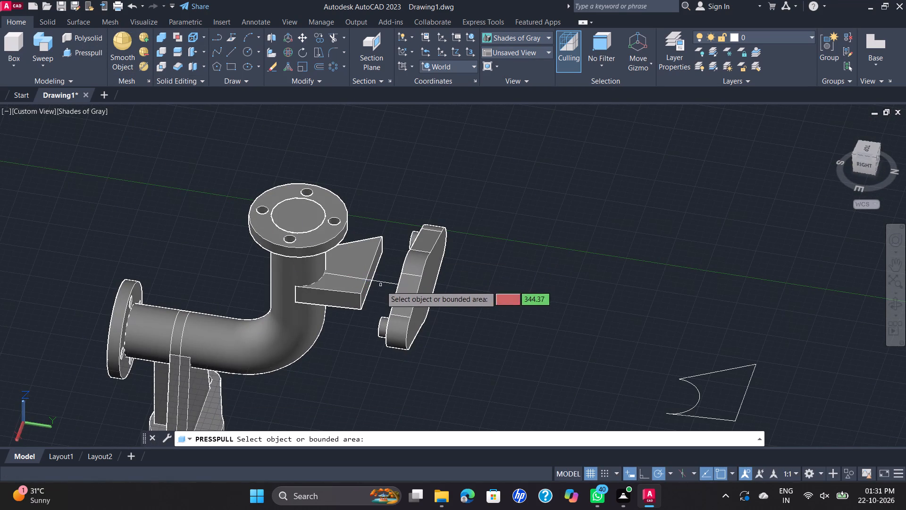
{"action": "left_click", "coordinate": [363, 292]}
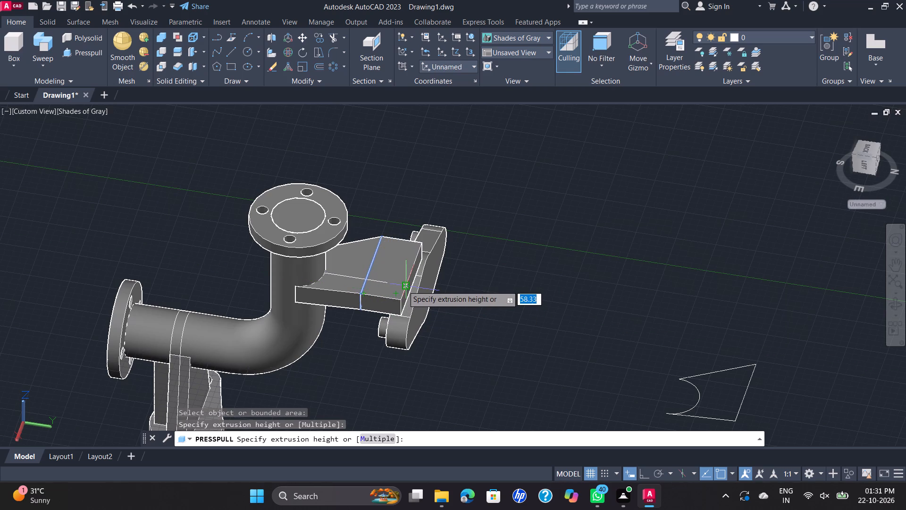
{"action": "middle_click_drag", "start_coordinate": [436, 324], "coordinate": [448, 324], "text": "shift"}
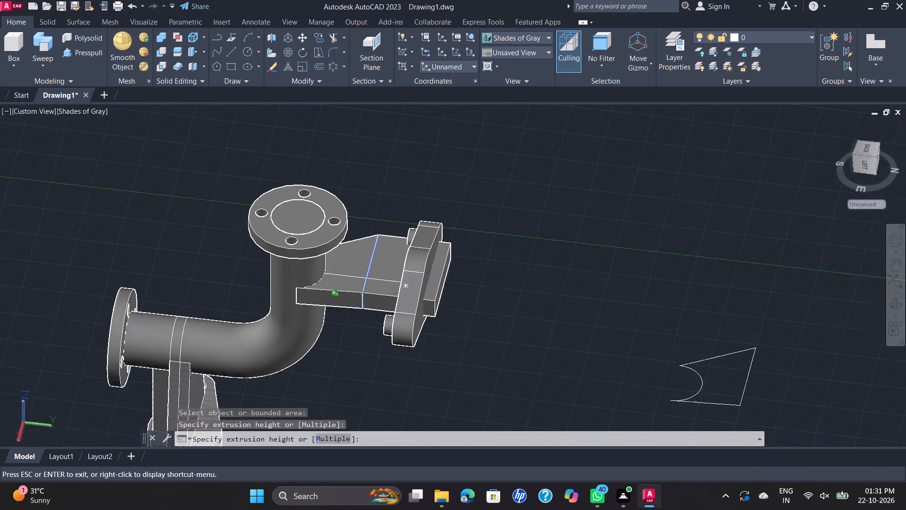
{"action": "middle_click_drag", "start_coordinate": [448, 324], "coordinate": [516, 300], "text": "shift"}
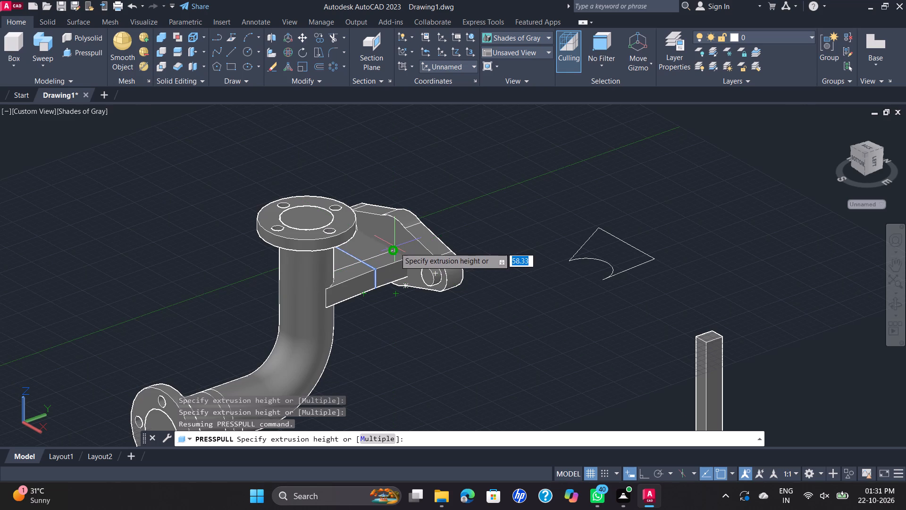
{"action": "scroll", "coordinate": [394, 252], "scroll_direction": "up", "scroll_amount": 3}
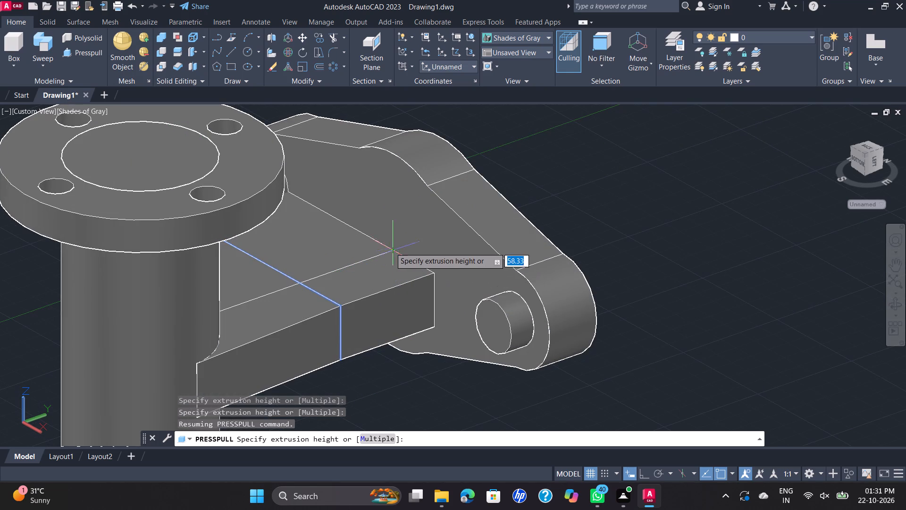
{"action": "left_click", "coordinate": [393, 249]}
{"action": "scroll", "coordinate": [523, 202], "scroll_direction": "down", "scroll_amount": 2}
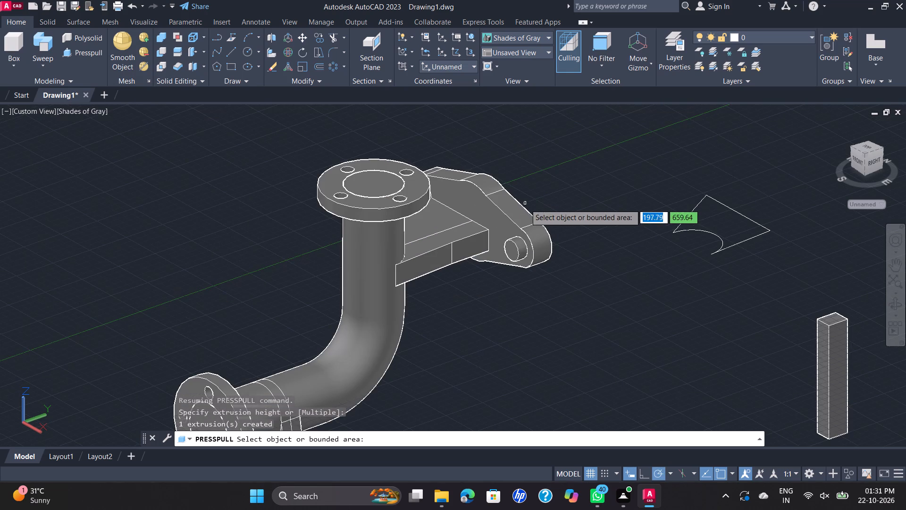
{"action": "key", "text": "Escape"}
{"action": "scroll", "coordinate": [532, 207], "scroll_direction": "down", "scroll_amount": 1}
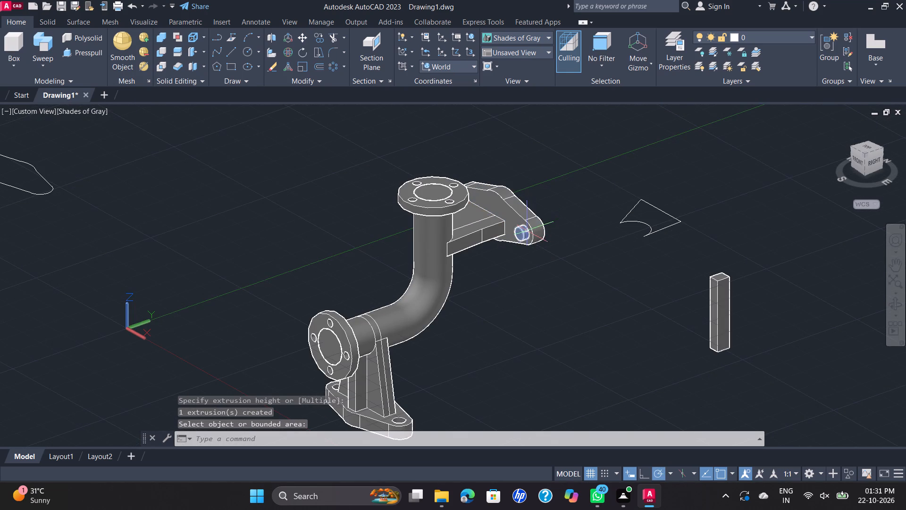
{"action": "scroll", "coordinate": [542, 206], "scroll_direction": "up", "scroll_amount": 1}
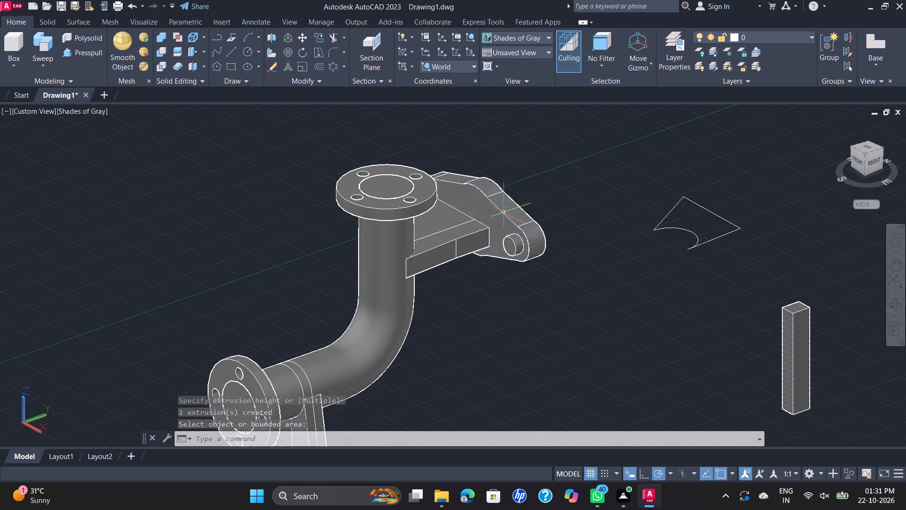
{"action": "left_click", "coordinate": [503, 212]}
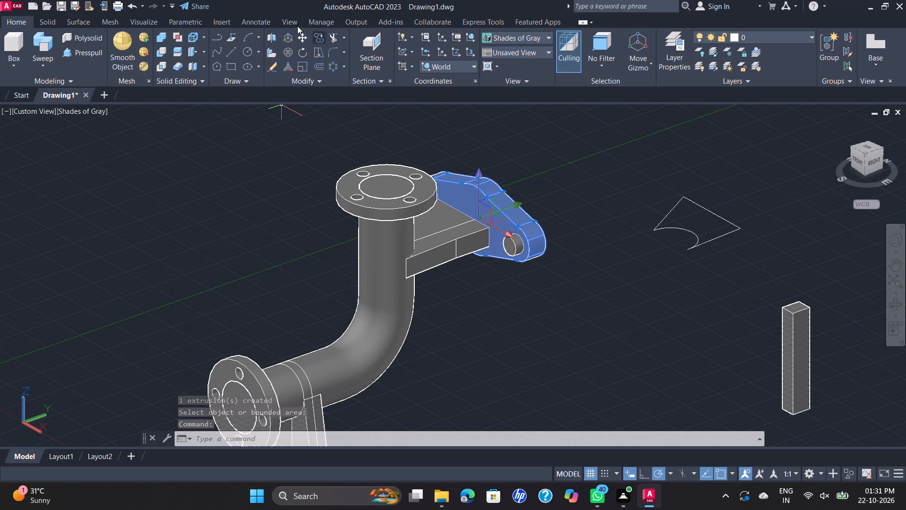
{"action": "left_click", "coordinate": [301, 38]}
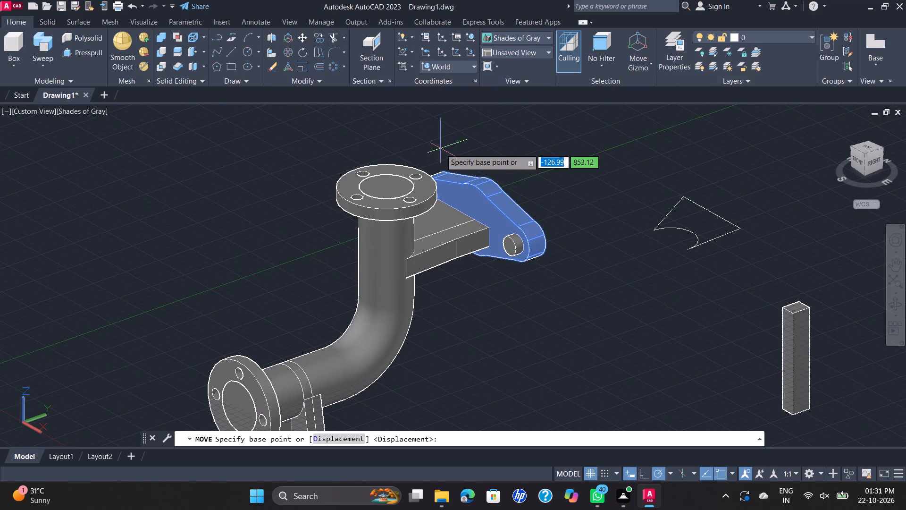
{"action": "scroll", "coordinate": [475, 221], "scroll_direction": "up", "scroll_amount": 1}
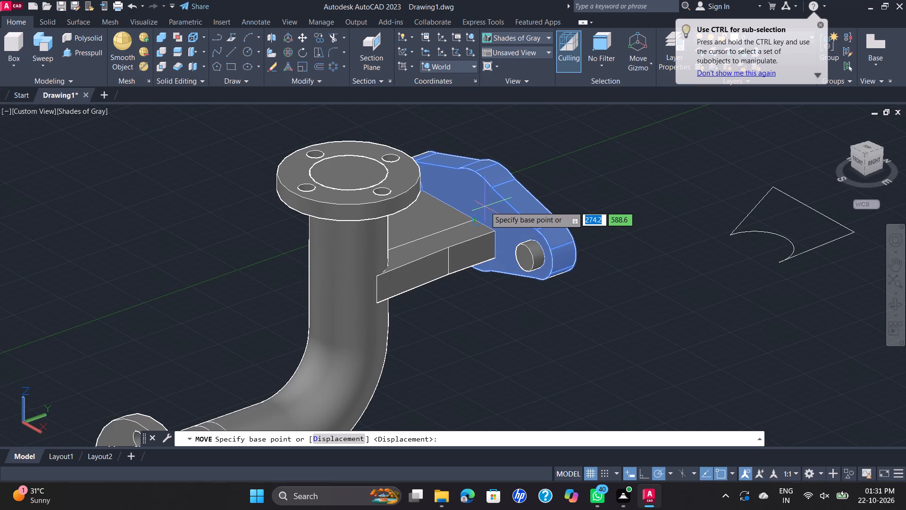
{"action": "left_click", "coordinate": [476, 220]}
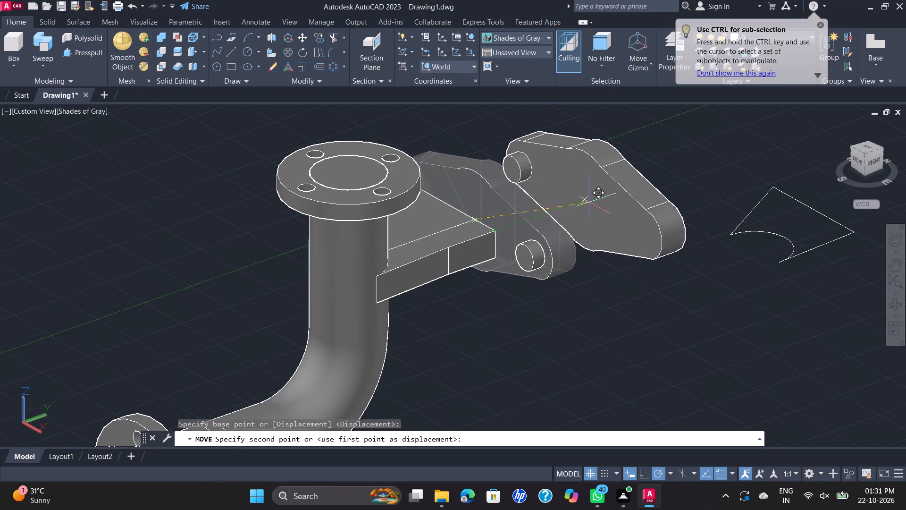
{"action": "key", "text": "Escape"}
Move the oval flange solid together with its round boss outward, clear of the tapered support.
{"action": "left_click", "coordinate": [561, 238]}
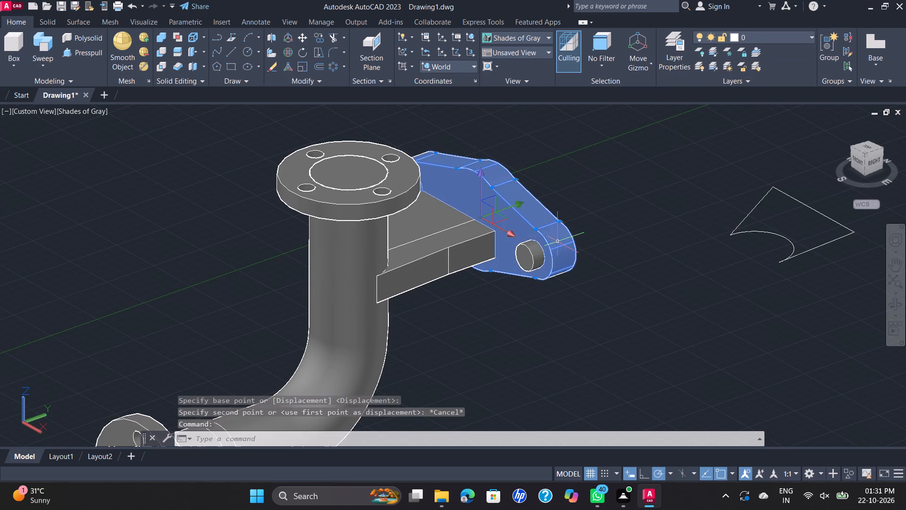
{"action": "left_click", "coordinate": [540, 259]}
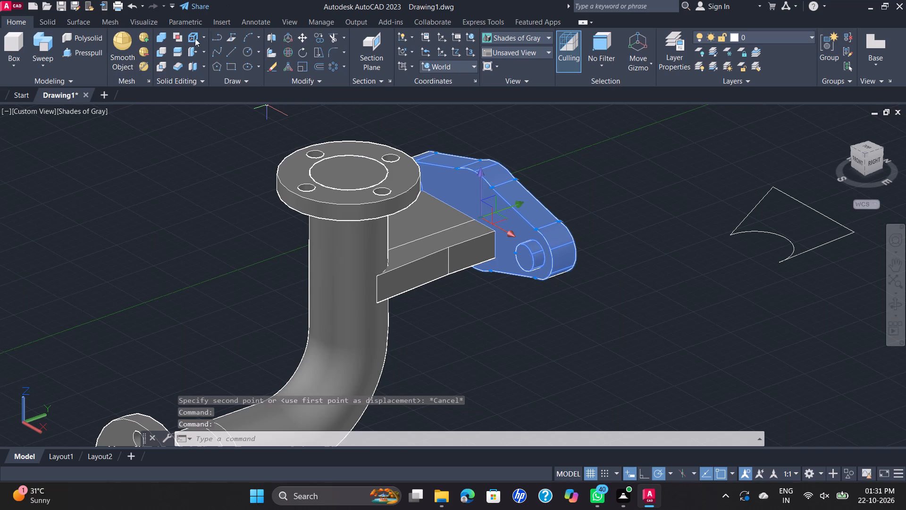
{"action": "left_click", "coordinate": [303, 38]}
{"action": "left_click", "coordinate": [469, 188]}
{"action": "left_click", "coordinate": [587, 174]}
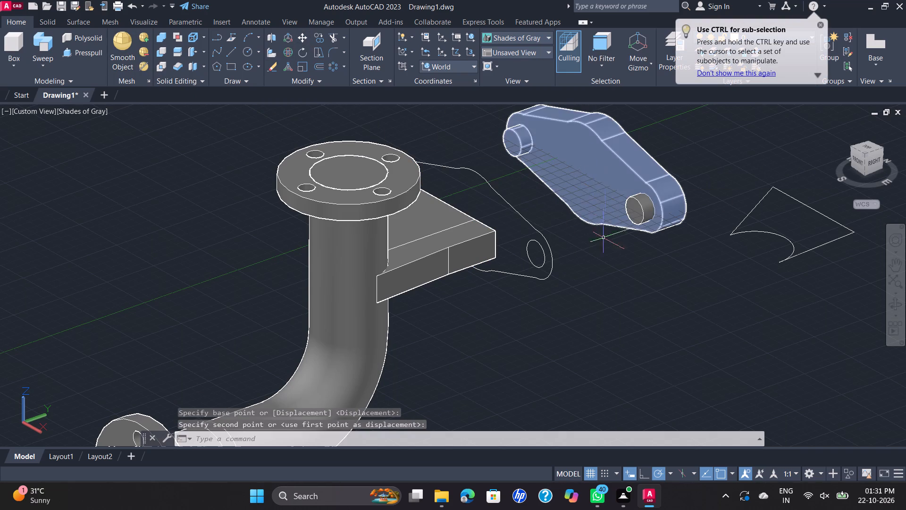
Delete the leftover oval flange outline and its small circle beside the tapered support.
{"action": "left_click", "coordinate": [538, 223]}
{"action": "left_click", "coordinate": [529, 295]}
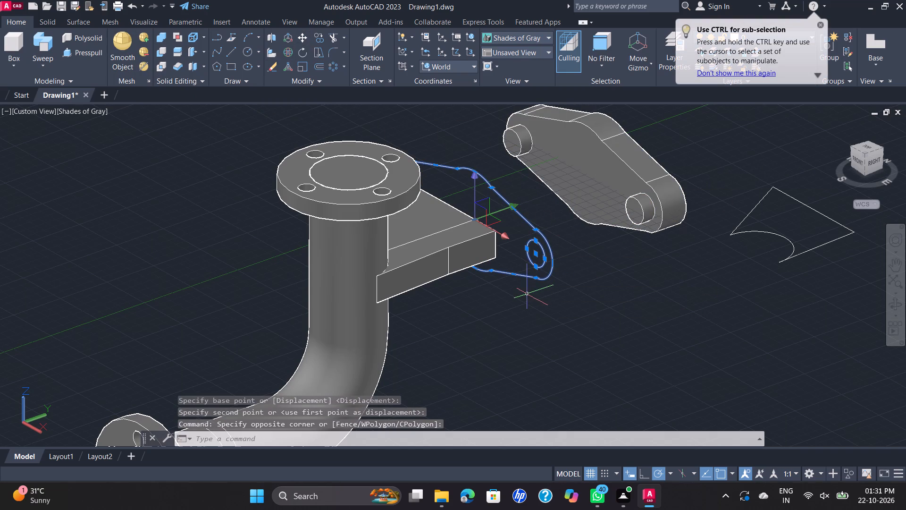
{"action": "key", "text": "Delete"}
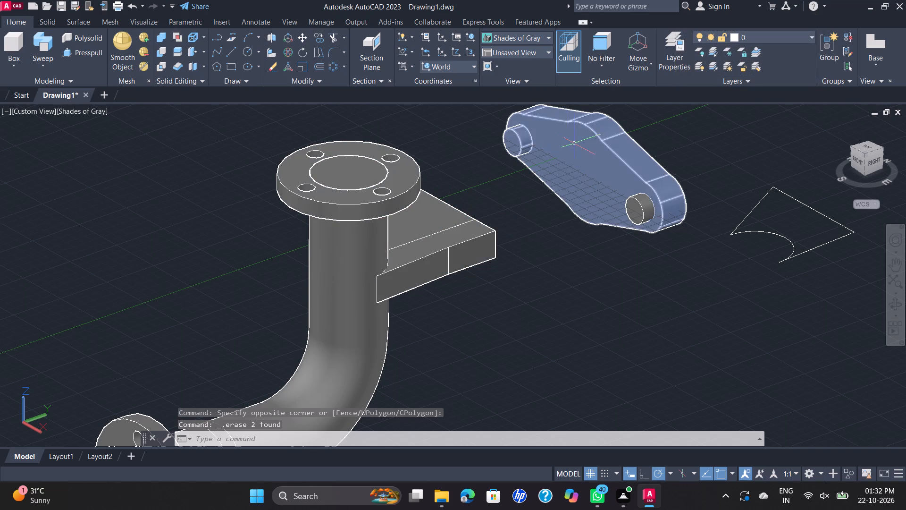
Move the oval flange solid together with its round boss back against the tapered support's outer end face.
{"action": "left_click", "coordinate": [299, 39]}
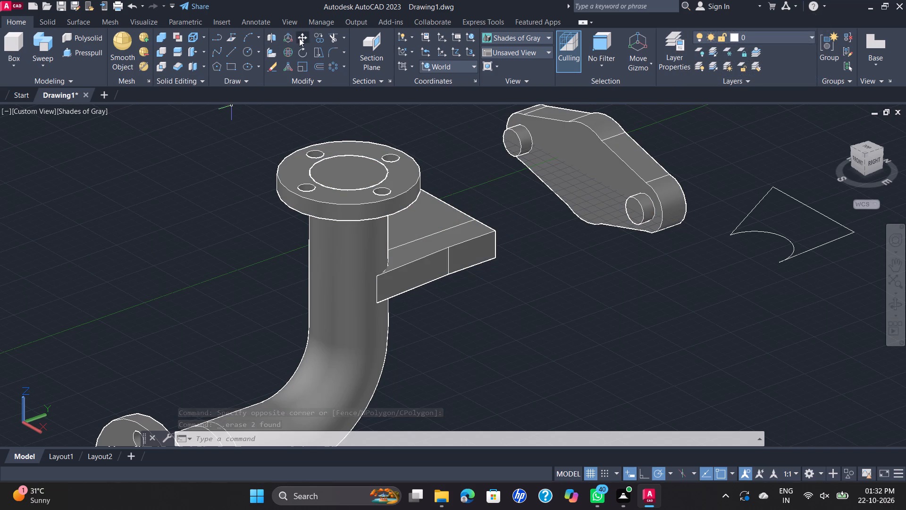
{"action": "left_click", "coordinate": [671, 156]}
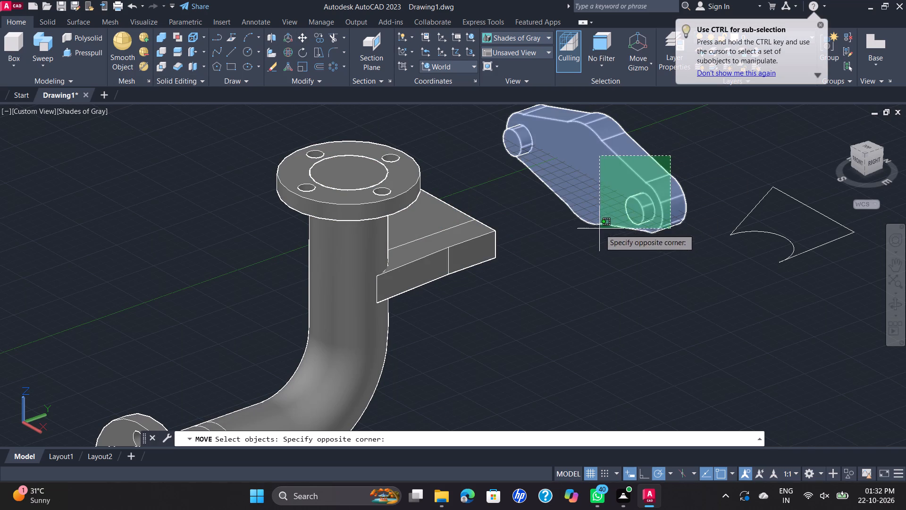
{"action": "left_click", "coordinate": [600, 229]}
{"action": "right_click", "coordinate": [563, 212]}
{"action": "left_click", "coordinate": [586, 170]}
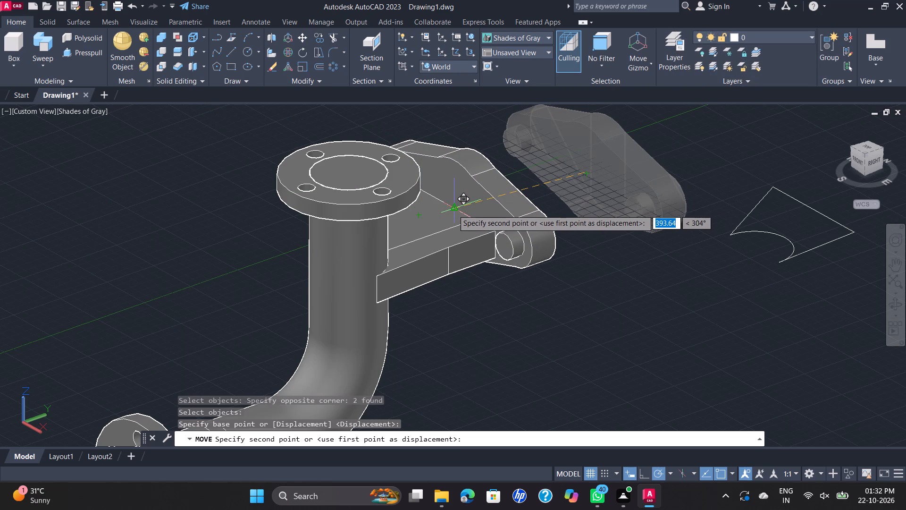
{"action": "left_click", "coordinate": [454, 212]}
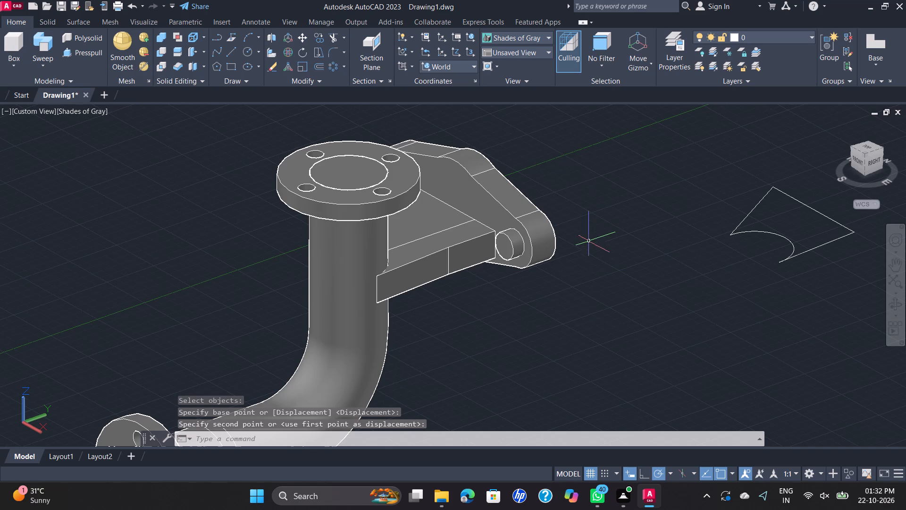
Examine the whole pipe bend and the fit of the oval flange against the tapered support.
{"action": "scroll", "coordinate": [591, 248], "scroll_direction": "down", "scroll_amount": 2}
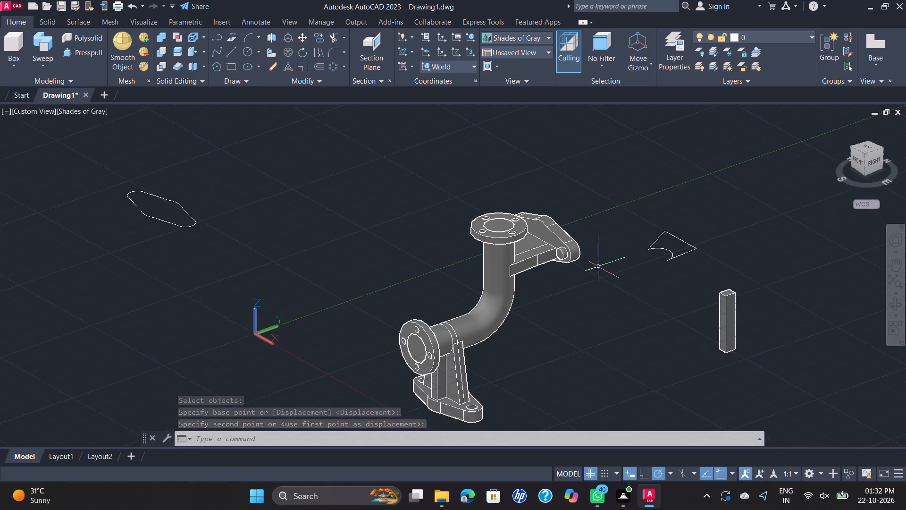
{"action": "middle_click_drag", "start_coordinate": [598, 279], "coordinate": [593, 242]}
{"action": "scroll", "coordinate": [550, 313], "scroll_direction": "up", "scroll_amount": 1}
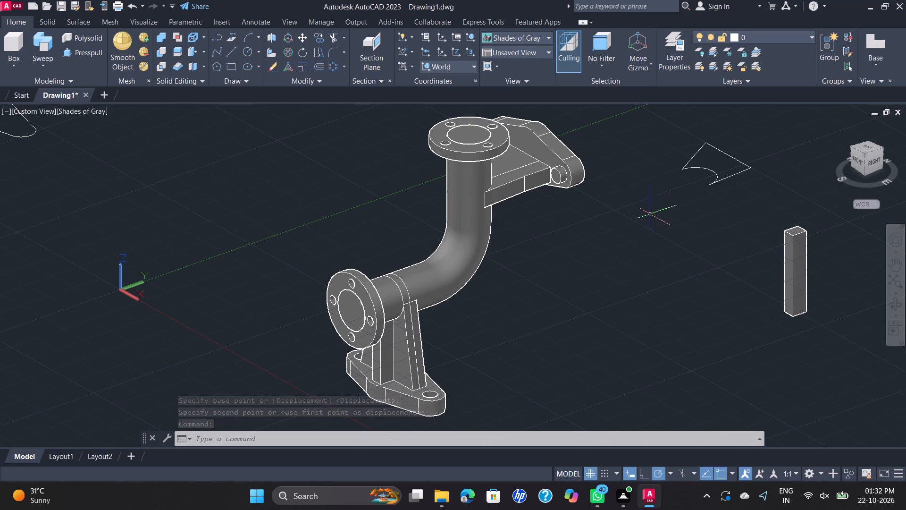
{"action": "middle_click_drag", "start_coordinate": [629, 141], "coordinate": [645, 207]}
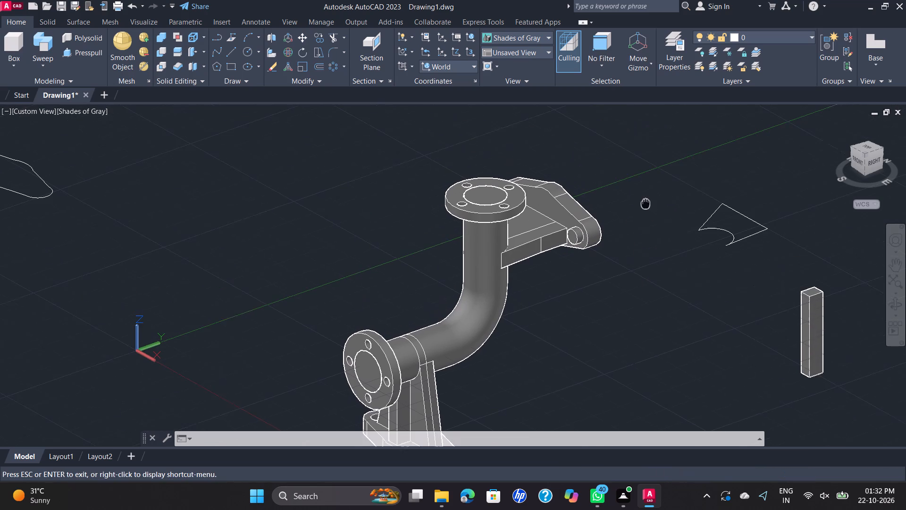
{"action": "middle_click_drag", "start_coordinate": [645, 207], "coordinate": [645, 208]}
{"action": "scroll", "coordinate": [495, 229], "scroll_direction": "up", "scroll_amount": 1}
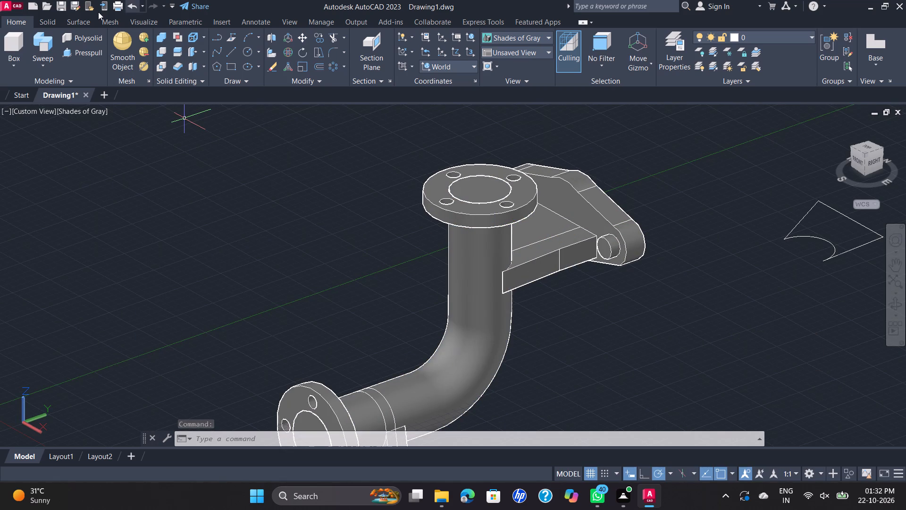
{"action": "scroll", "coordinate": [691, 299], "scroll_direction": "down", "scroll_amount": 1}
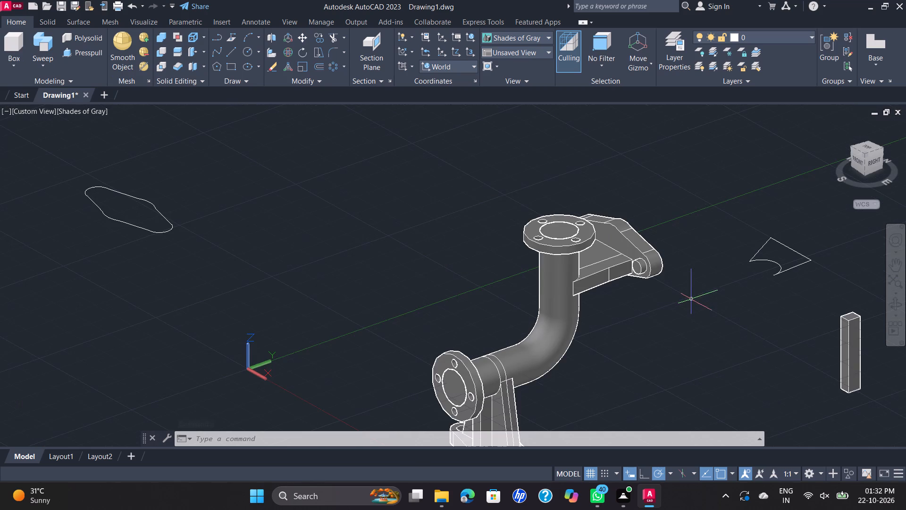
{"action": "middle_click_drag", "start_coordinate": [685, 310], "coordinate": [539, 278]}
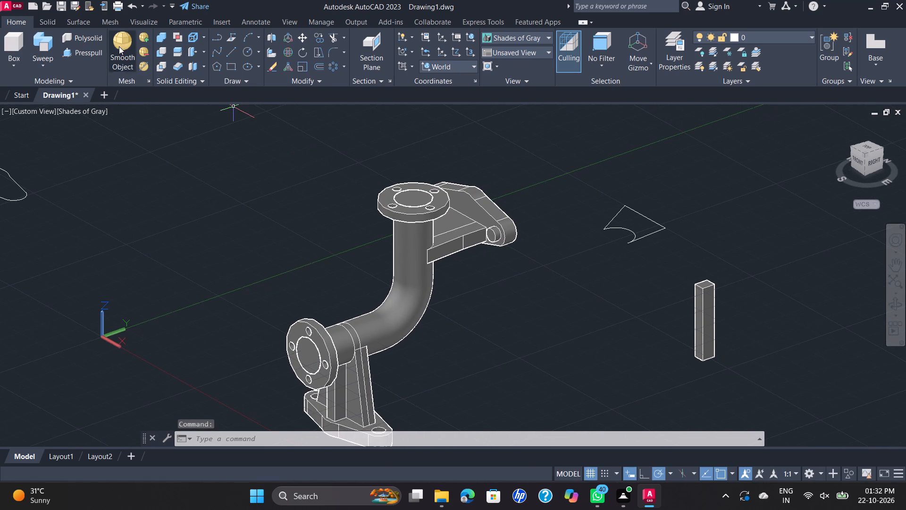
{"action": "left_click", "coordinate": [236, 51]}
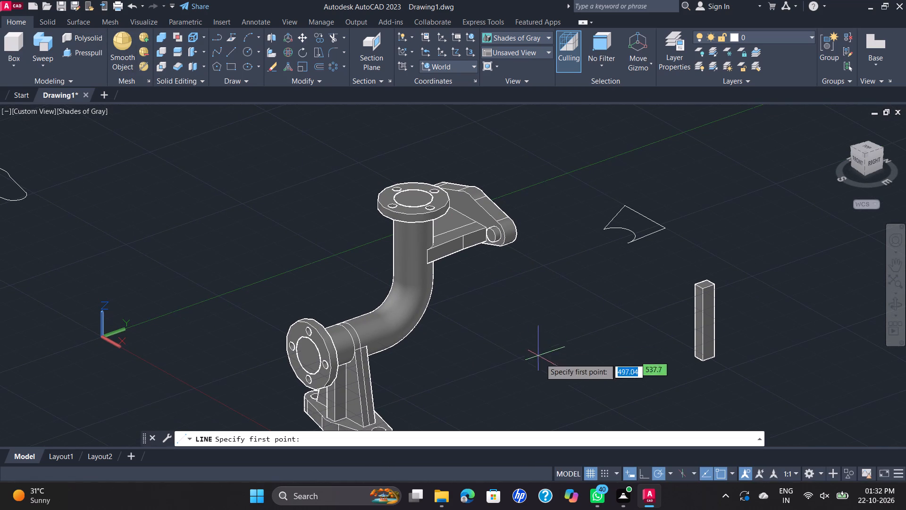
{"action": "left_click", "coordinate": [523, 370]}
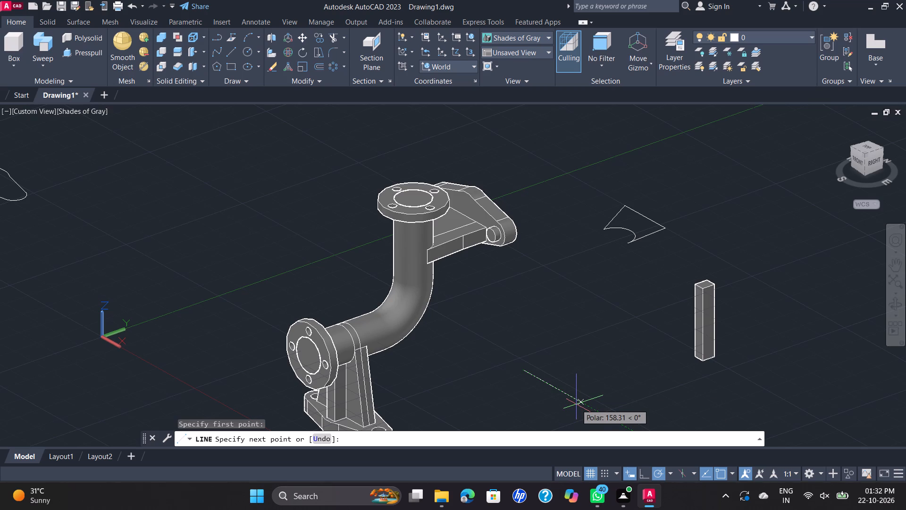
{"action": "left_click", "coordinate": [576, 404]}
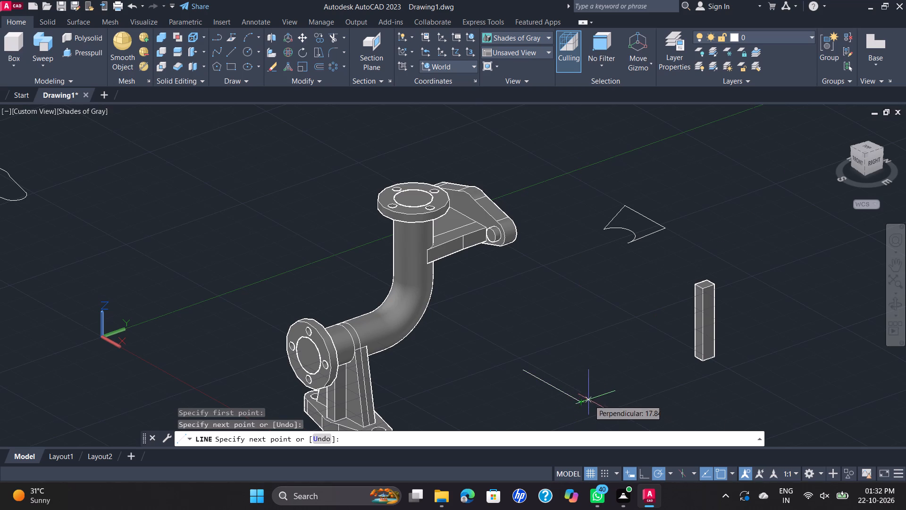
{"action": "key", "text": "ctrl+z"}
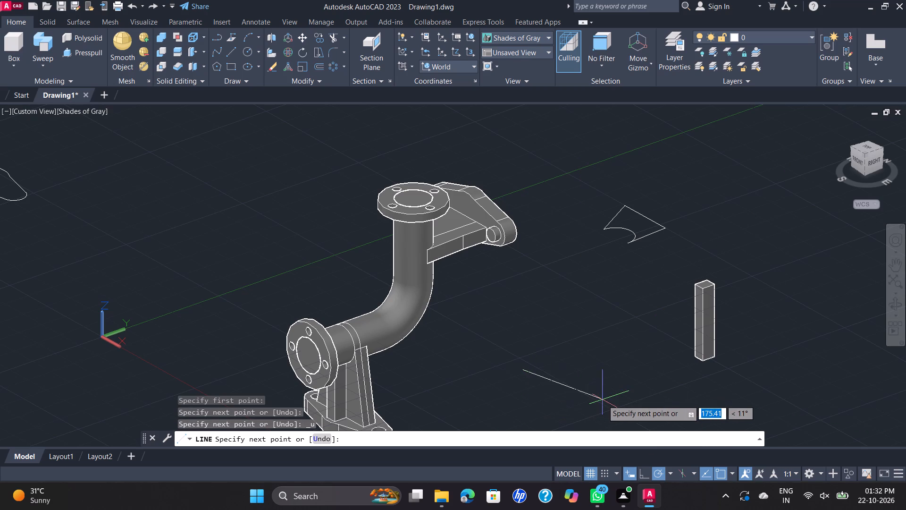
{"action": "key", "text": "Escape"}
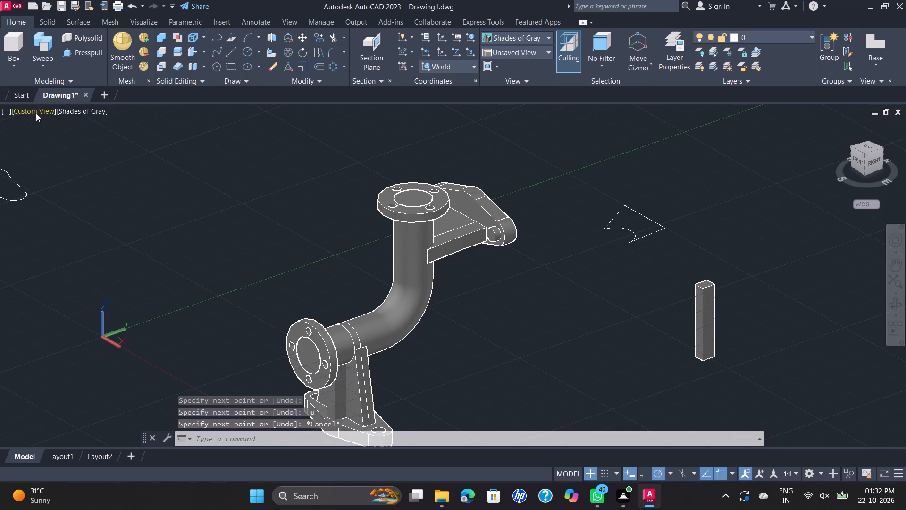
Set the model to the SE Isometric view.
{"action": "left_click", "coordinate": [33, 113]}
{"action": "left_click", "coordinate": [87, 226]}
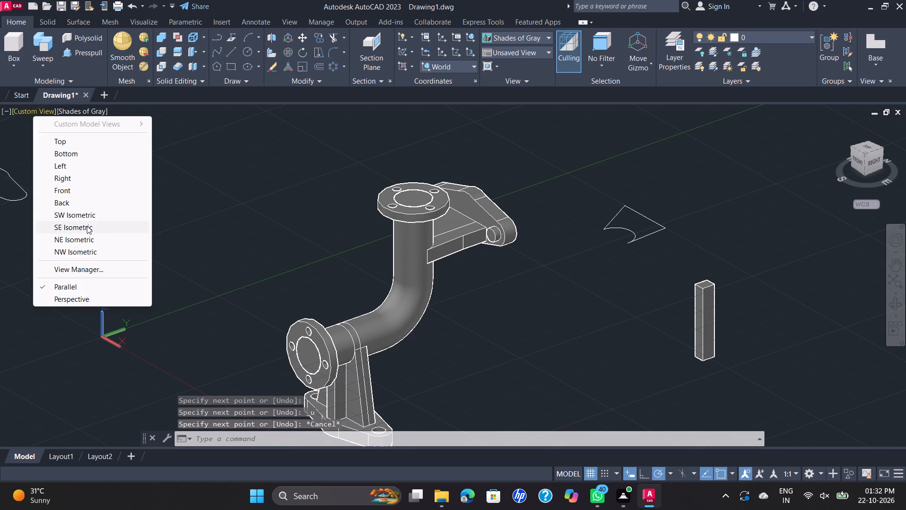
{"action": "scroll", "coordinate": [527, 331], "scroll_direction": "up", "scroll_amount": 2}
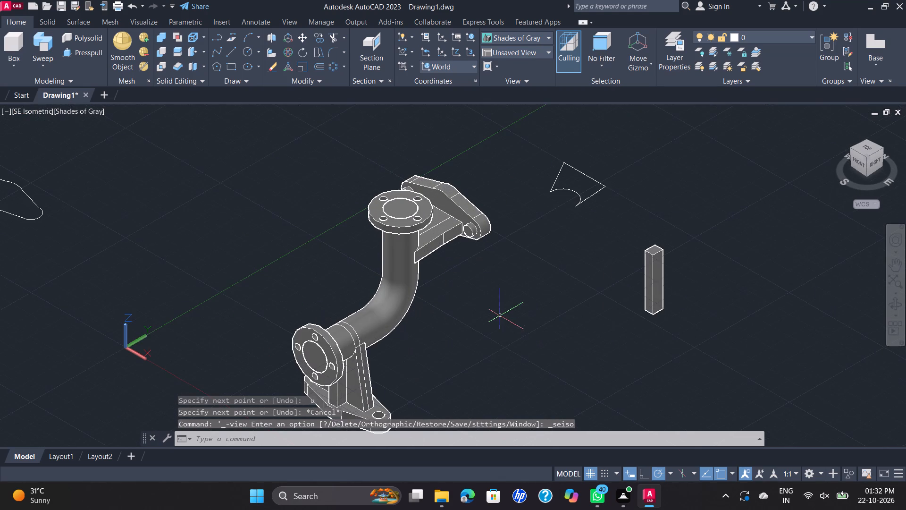
{"action": "middle_click_drag", "start_coordinate": [497, 325], "coordinate": [462, 293]}
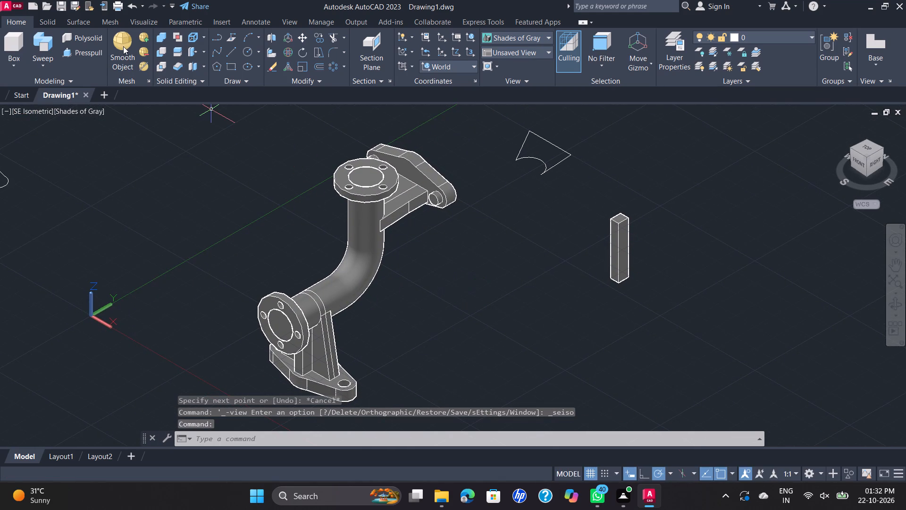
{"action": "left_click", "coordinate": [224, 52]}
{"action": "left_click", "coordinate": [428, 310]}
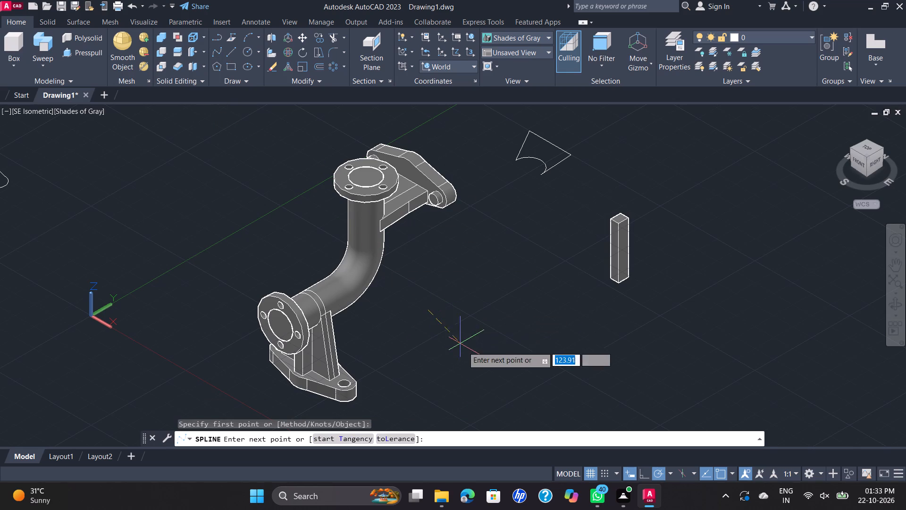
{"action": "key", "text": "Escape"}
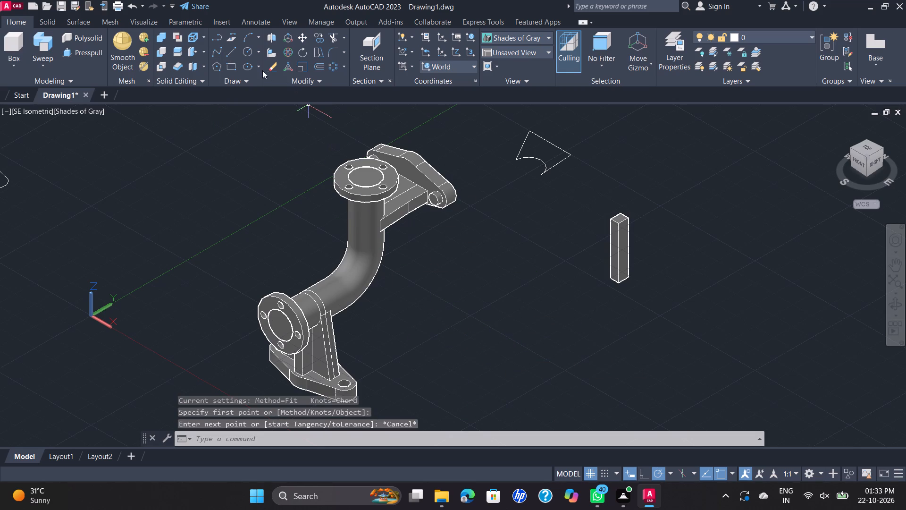
Draw a closed rectangle of lines in the free space beside the pipe bend, 20 along X by 85 along Y.
{"action": "left_click", "coordinate": [233, 50]}
{"action": "left_click", "coordinate": [474, 310]}
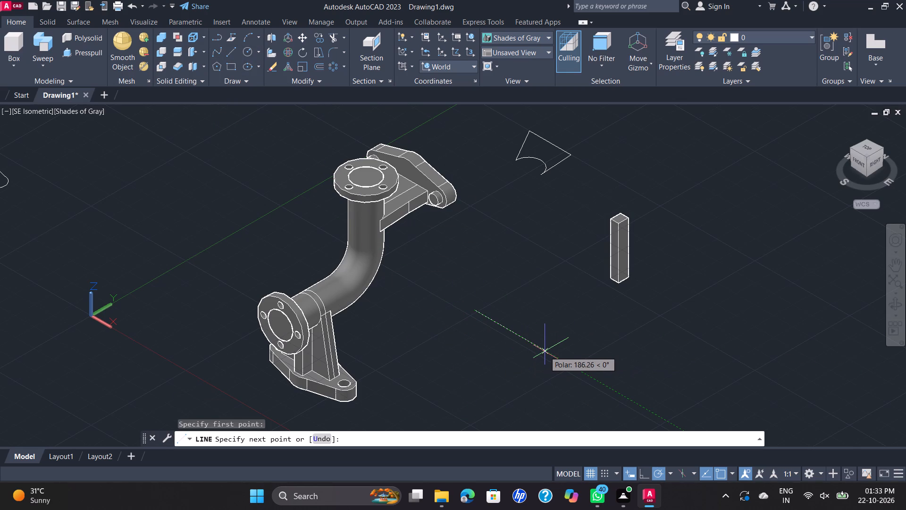
{"action": "type", "text": "20"}
{"action": "key", "text": "Return"}
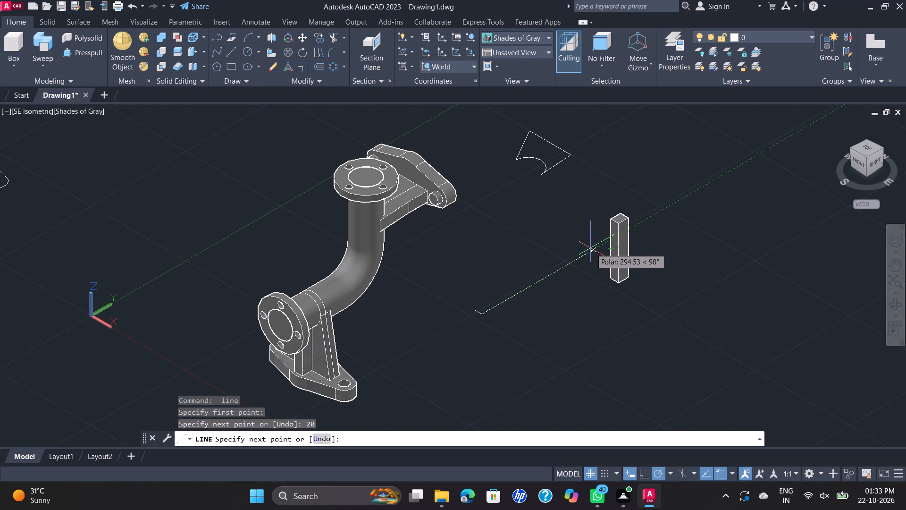
{"action": "type", "text": "85"}
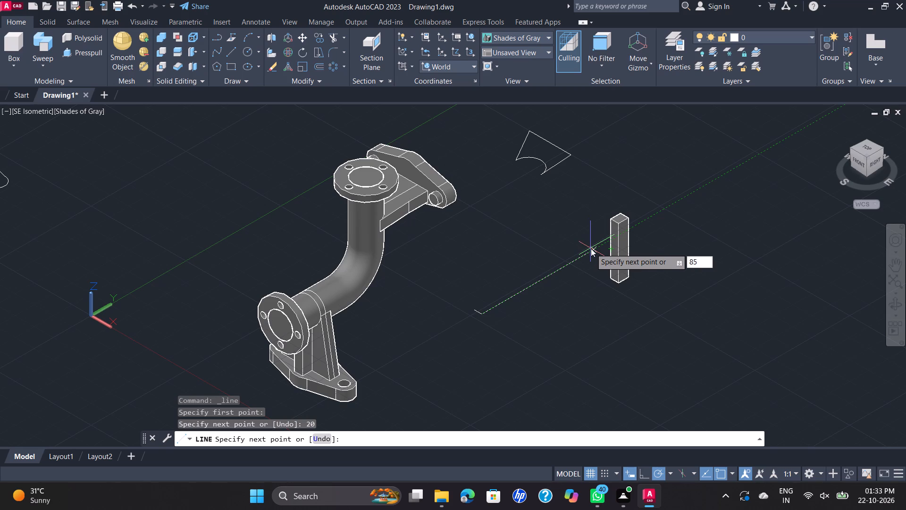
{"action": "key", "text": "Return"}
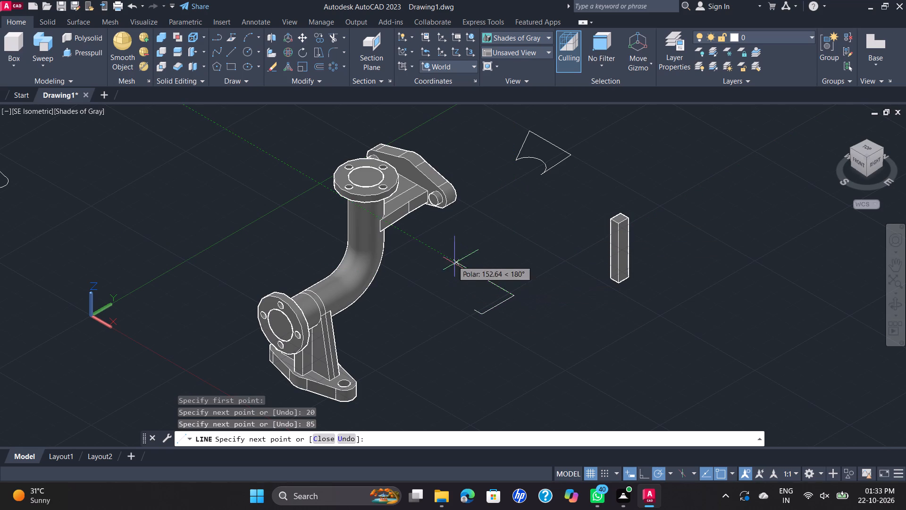
{"action": "scroll", "coordinate": [472, 270], "scroll_direction": "up", "scroll_amount": 1}
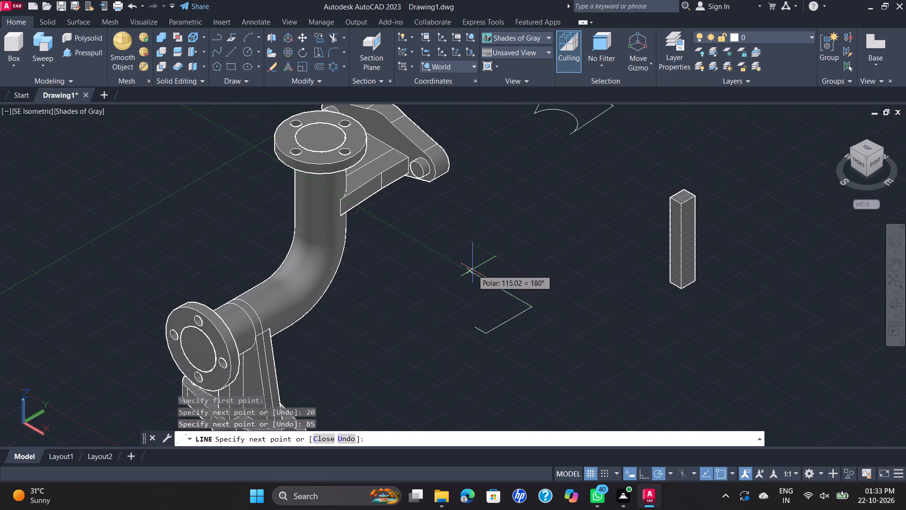
{"action": "scroll", "coordinate": [472, 270], "scroll_direction": "up", "scroll_amount": 3}
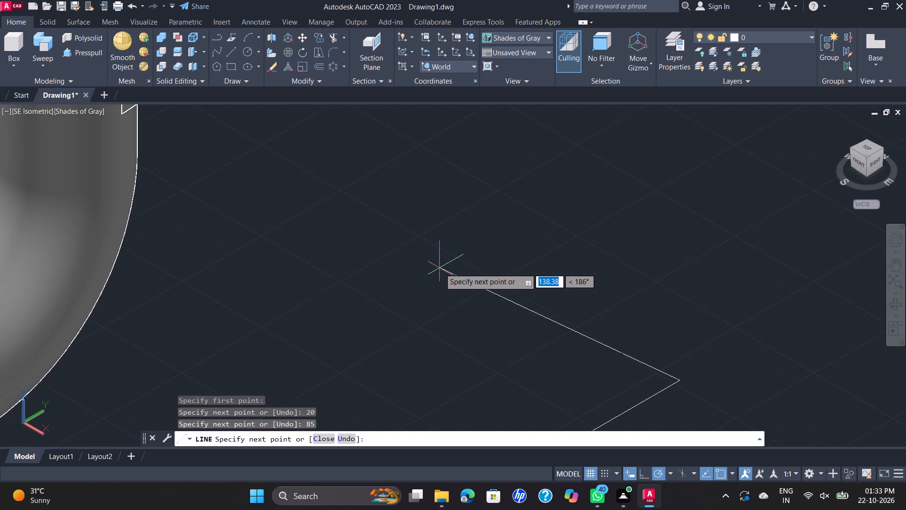
{"action": "scroll", "coordinate": [440, 268], "scroll_direction": "down", "scroll_amount": 3}
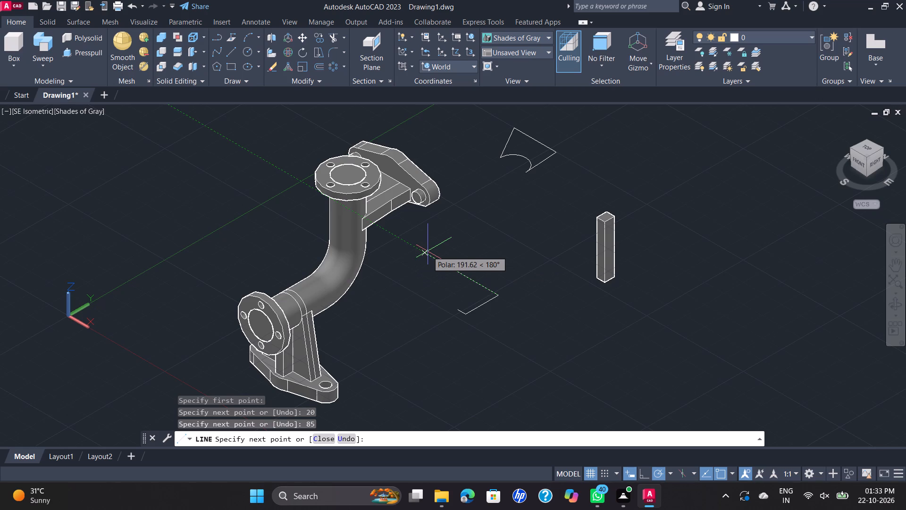
{"action": "type", "text": "20"}
{"action": "key", "text": "Return"}
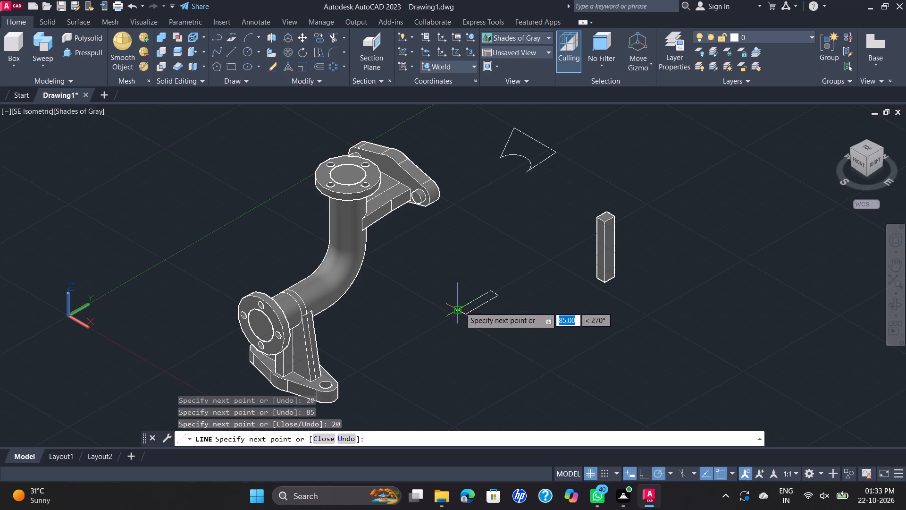
{"action": "scroll", "coordinate": [461, 307], "scroll_direction": "up", "scroll_amount": 2}
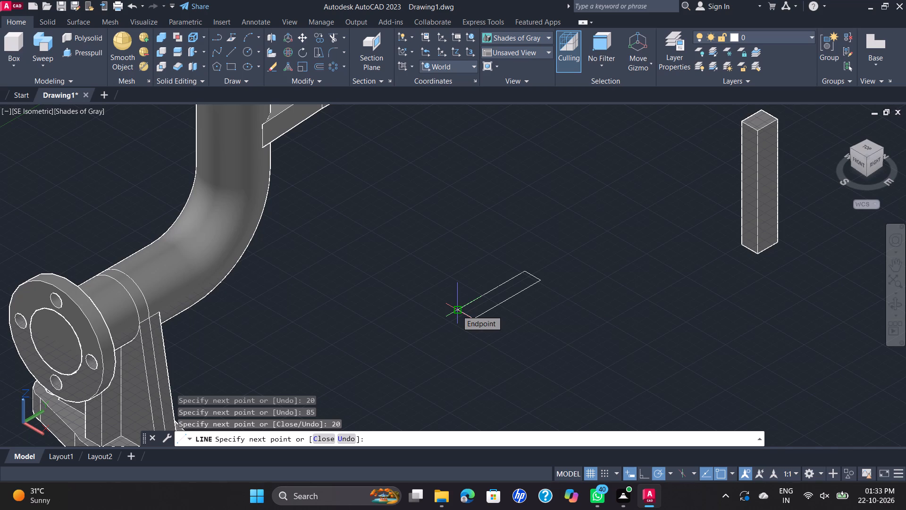
{"action": "left_click", "coordinate": [457, 310]}
{"action": "key", "text": "Escape"}
Join the four lines of the 20 by 85 rectangle into one polyline.
{"action": "left_click_drag", "start_coordinate": [598, 230], "coordinate": [606, 230]}
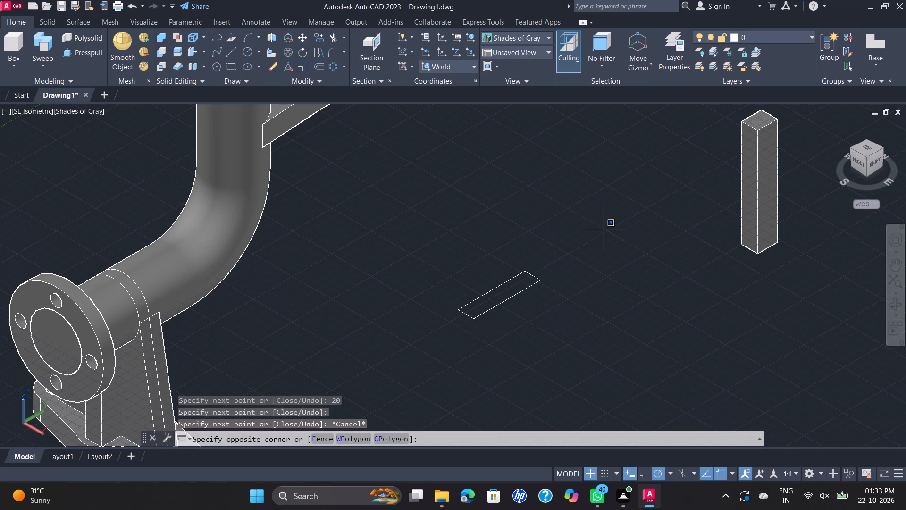
{"action": "left_click_drag", "start_coordinate": [606, 230], "coordinate": [605, 230]}
{"action": "left_click", "coordinate": [439, 336]}
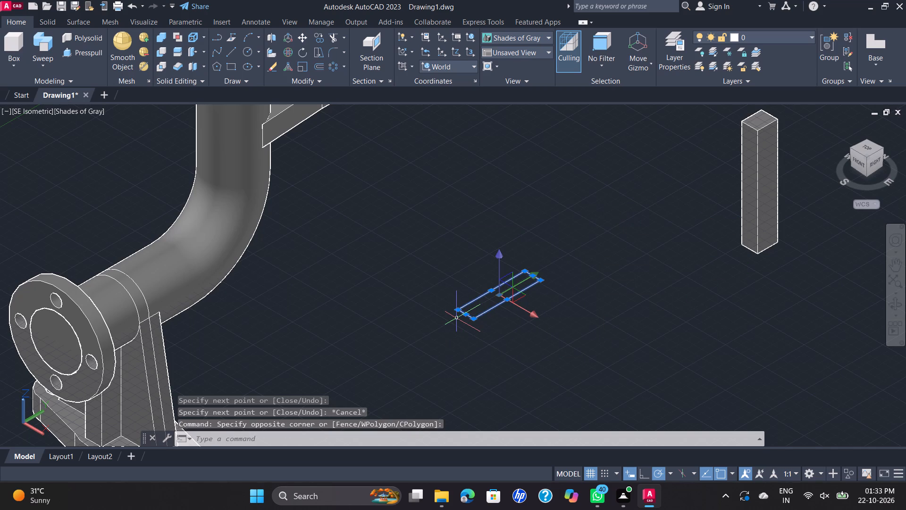
{"action": "key", "text": "j"}
{"action": "key", "text": "Return"}
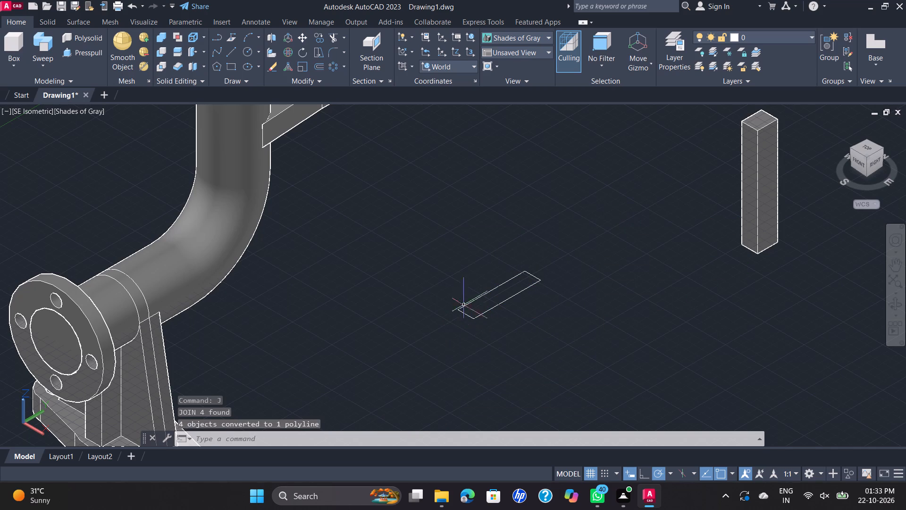
{"action": "scroll", "coordinate": [474, 297], "scroll_direction": "down", "scroll_amount": 2}
{"action": "scroll", "coordinate": [489, 295], "scroll_direction": "up", "scroll_amount": 2}
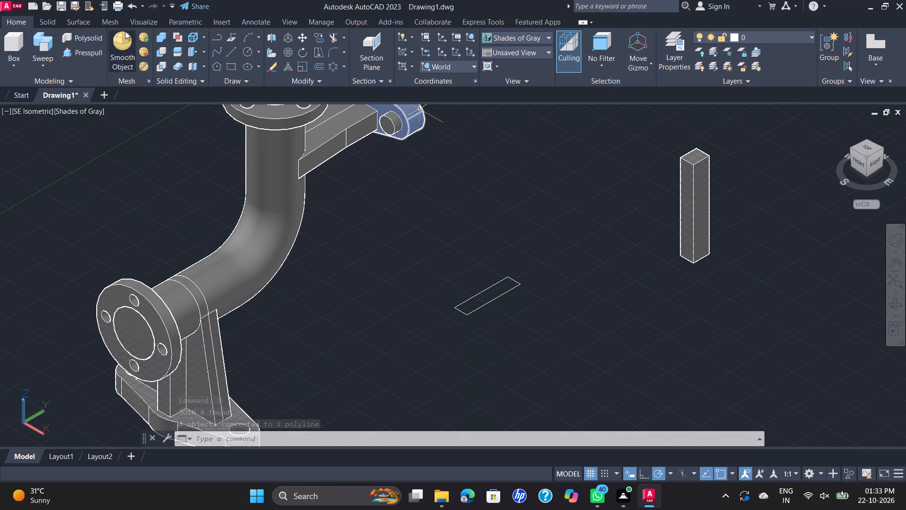
Presspull the 20 by 85 rectangle upward by 25 into a solid bar.
{"action": "left_click", "coordinate": [94, 47]}
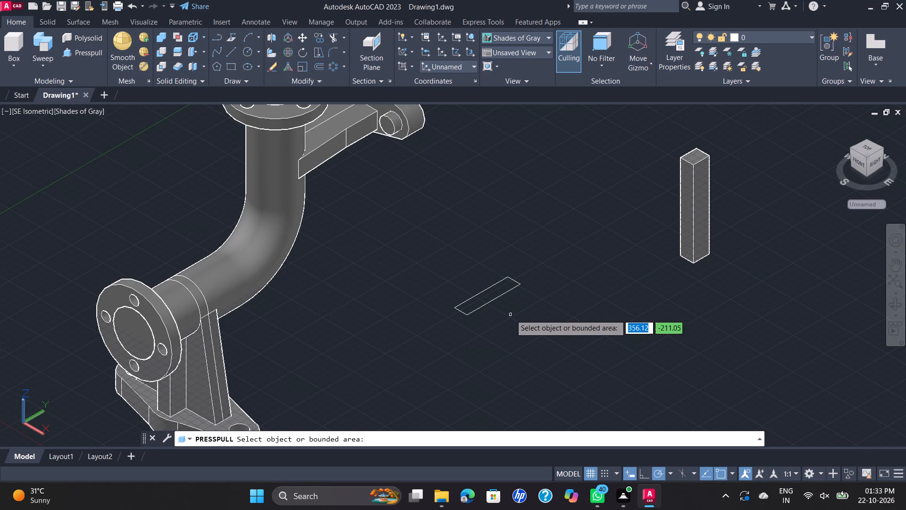
{"action": "left_click", "coordinate": [503, 293]}
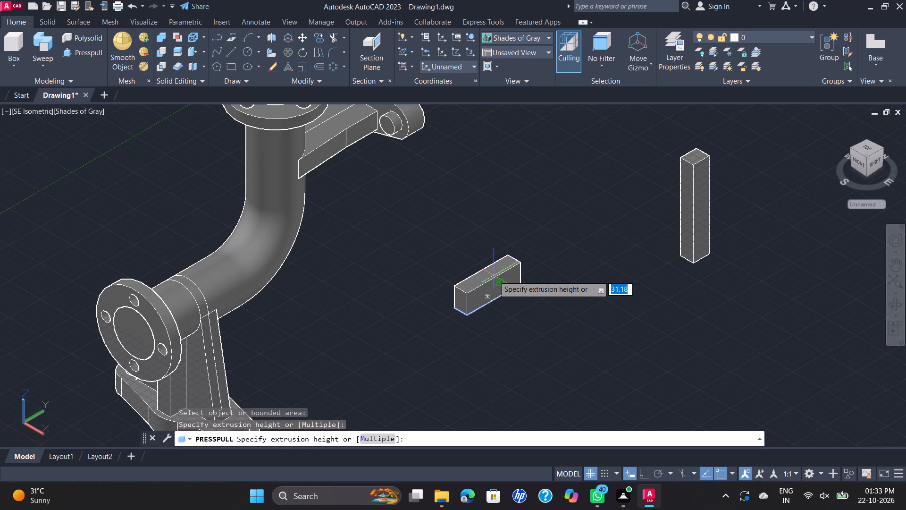
{"action": "type", "text": "25"}
{"action": "key", "text": "Return"}
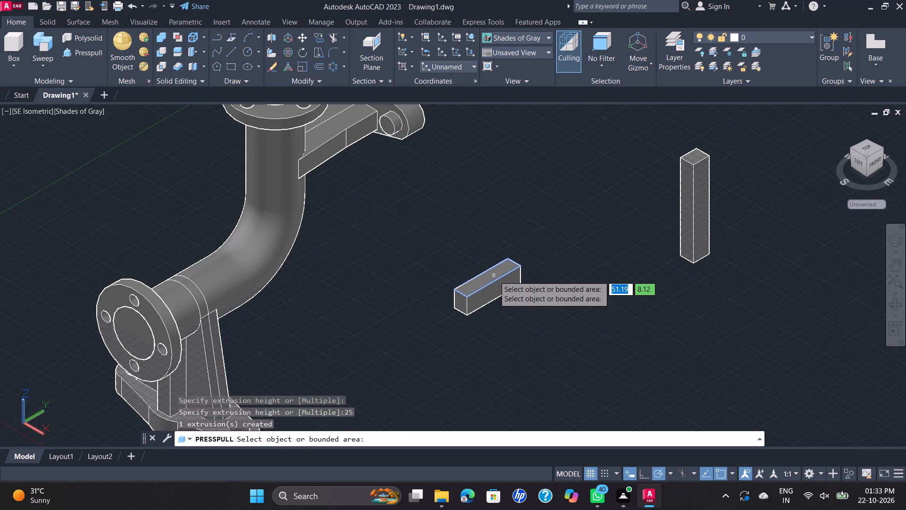
{"action": "key", "text": "Escape"}
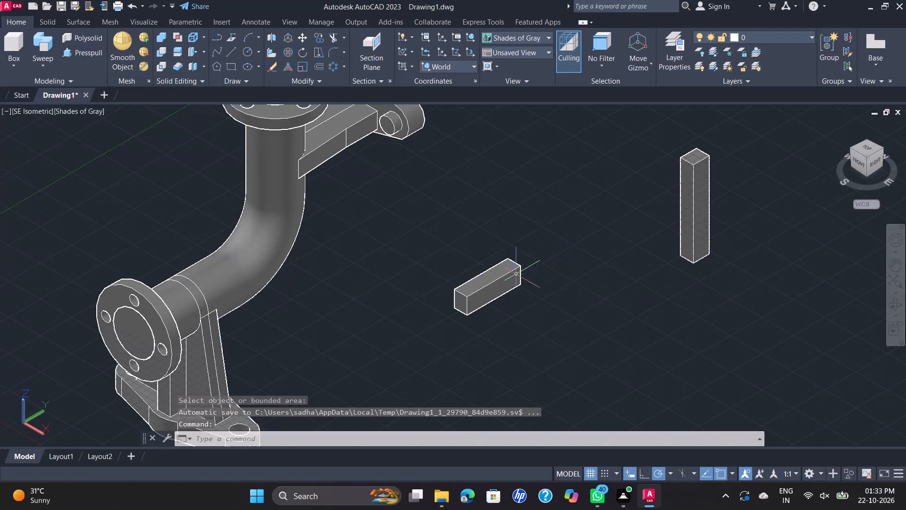
In 2D Wireframe, move the 20 by 85 by 25 bar by its end's top-edge midpoint to the upper arc centre of the side bracket's curved cut-out.
{"action": "scroll", "coordinate": [497, 278], "scroll_direction": "up", "scroll_amount": 1}
{"action": "scroll", "coordinate": [495, 278], "scroll_direction": "down", "scroll_amount": 2}
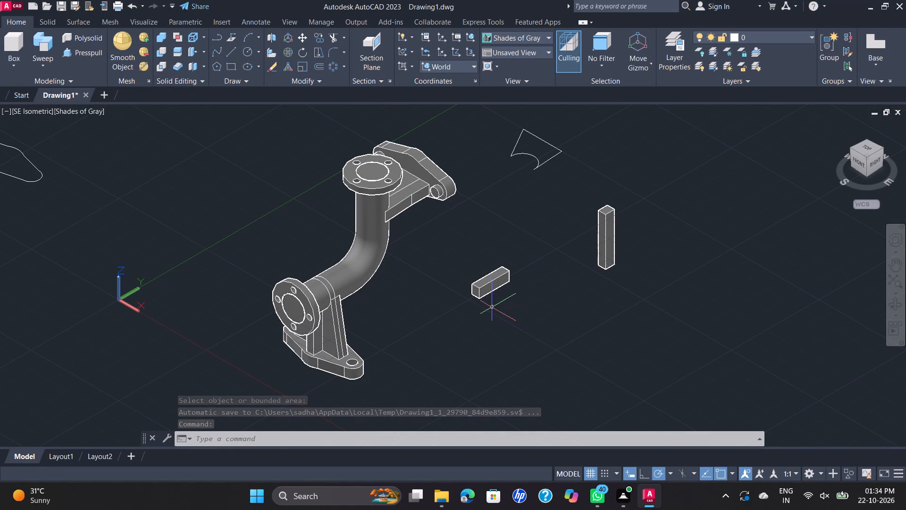
{"action": "left_click", "coordinate": [487, 284]}
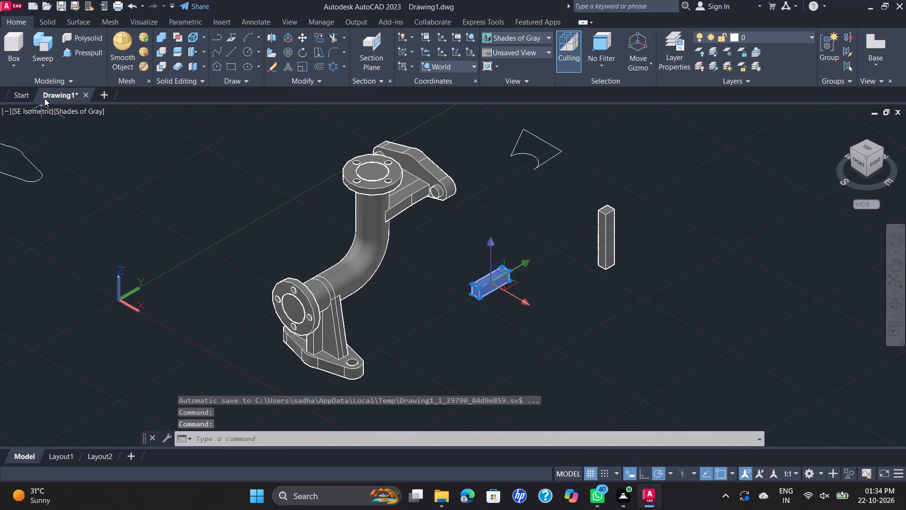
{"action": "left_click", "coordinate": [86, 111]}
{"action": "left_click", "coordinate": [125, 141]}
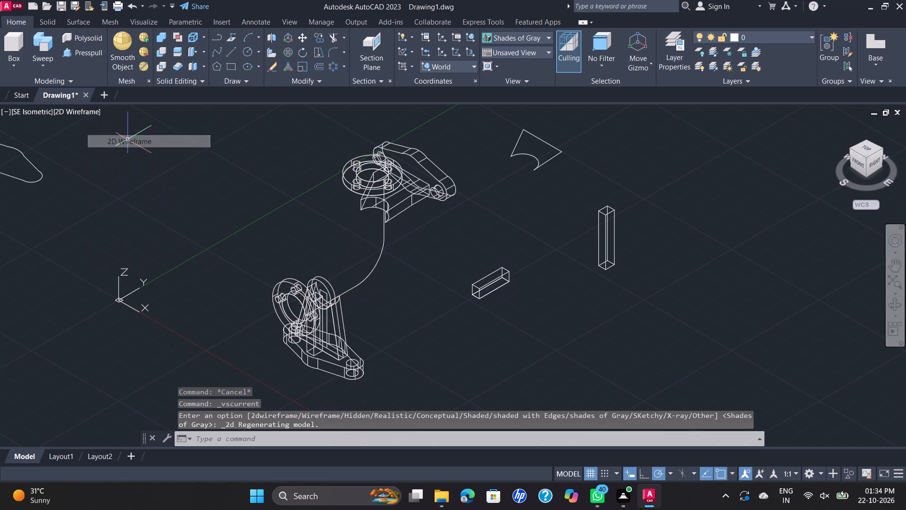
{"action": "left_click", "coordinate": [491, 283]}
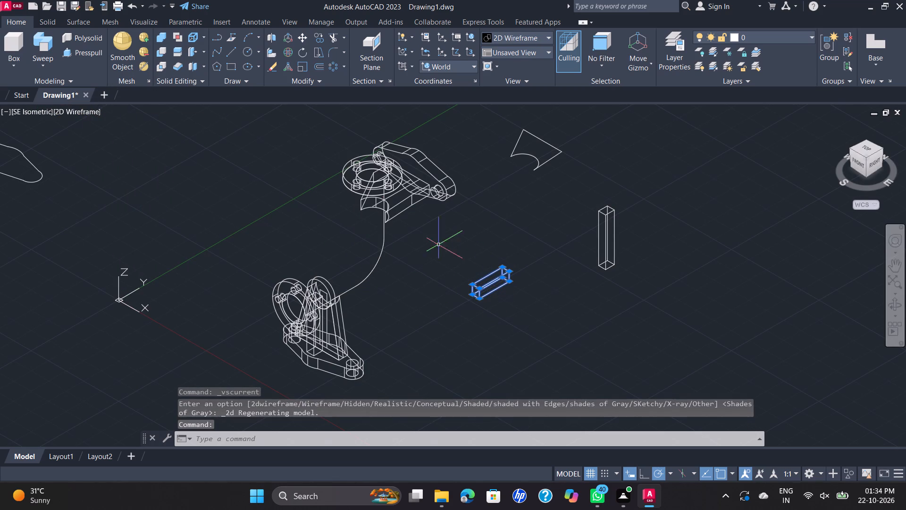
{"action": "left_click", "coordinate": [307, 33]}
{"action": "scroll", "coordinate": [503, 274], "scroll_direction": "up", "scroll_amount": 3}
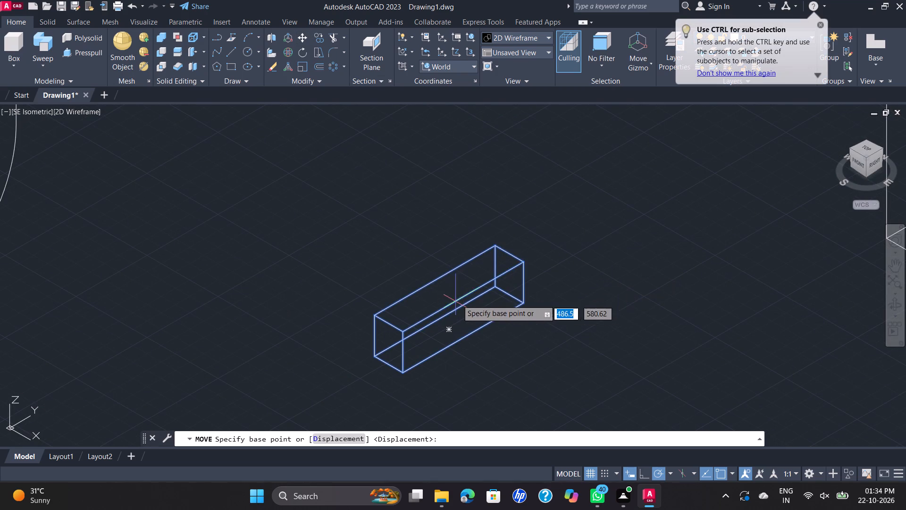
{"action": "left_click", "coordinate": [387, 325]}
{"action": "scroll", "coordinate": [389, 322], "scroll_direction": "down", "scroll_amount": 2}
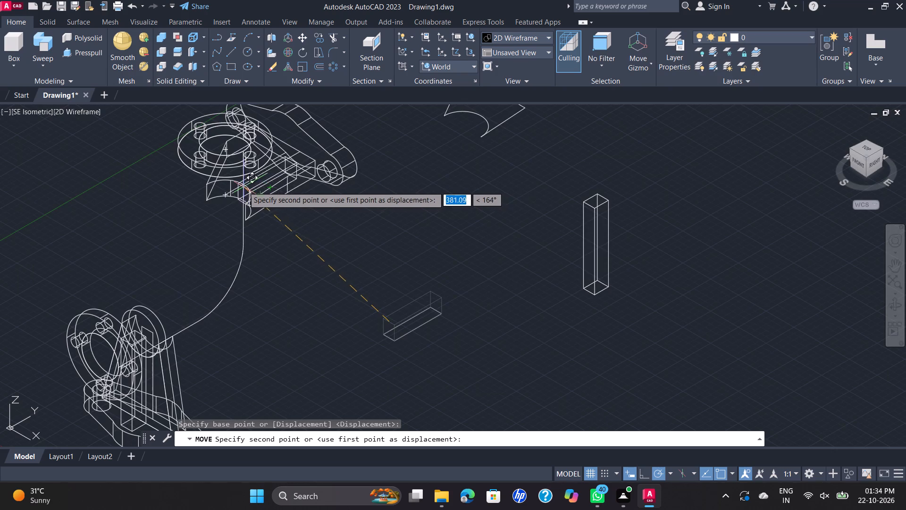
{"action": "scroll", "coordinate": [239, 184], "scroll_direction": "up", "scroll_amount": 2}
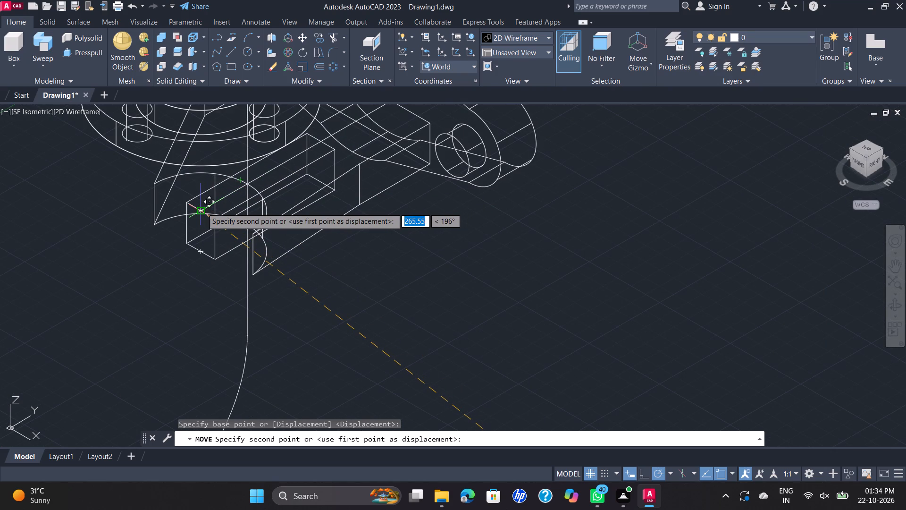
{"action": "left_click", "coordinate": [202, 208]}
{"action": "key", "text": "Escape"}
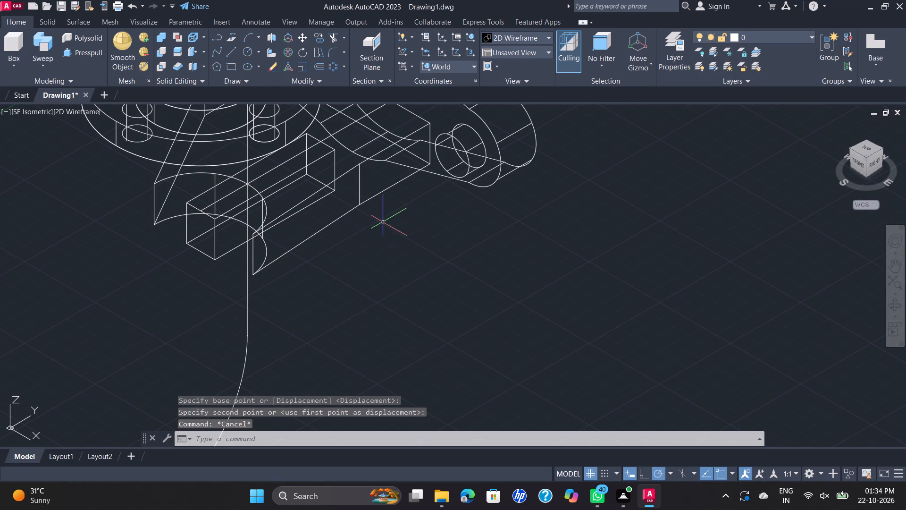
Set the visual style to Shades of Gray.
{"action": "scroll", "coordinate": [383, 221], "scroll_direction": "down", "scroll_amount": 1}
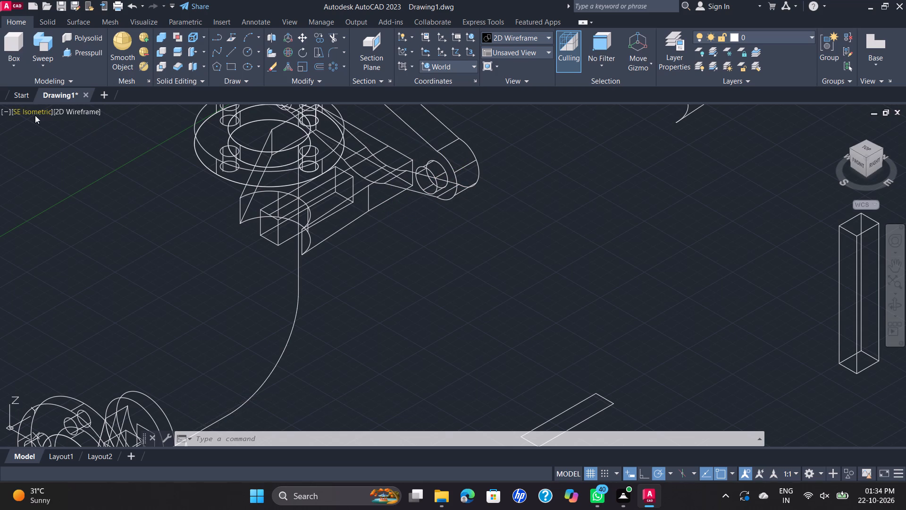
{"action": "left_click", "coordinate": [60, 107]}
{"action": "left_click", "coordinate": [57, 110]}
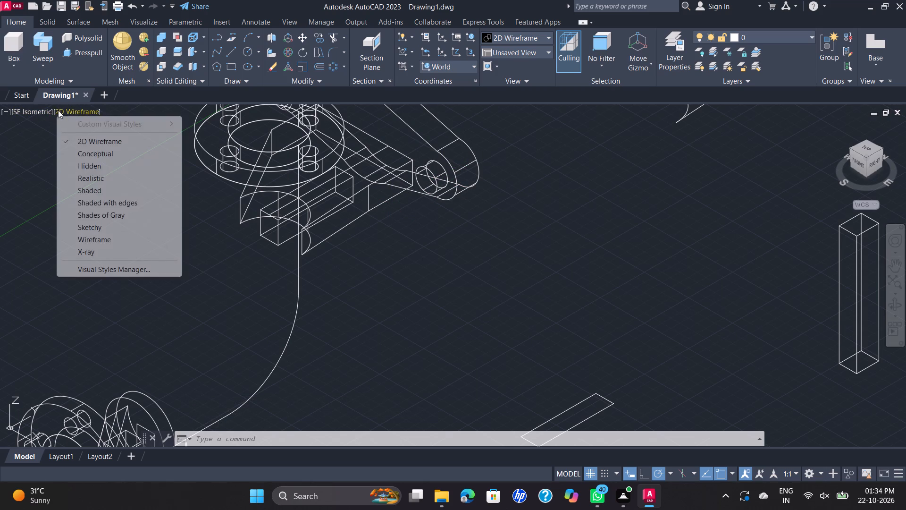
{"action": "left_click", "coordinate": [63, 108]}
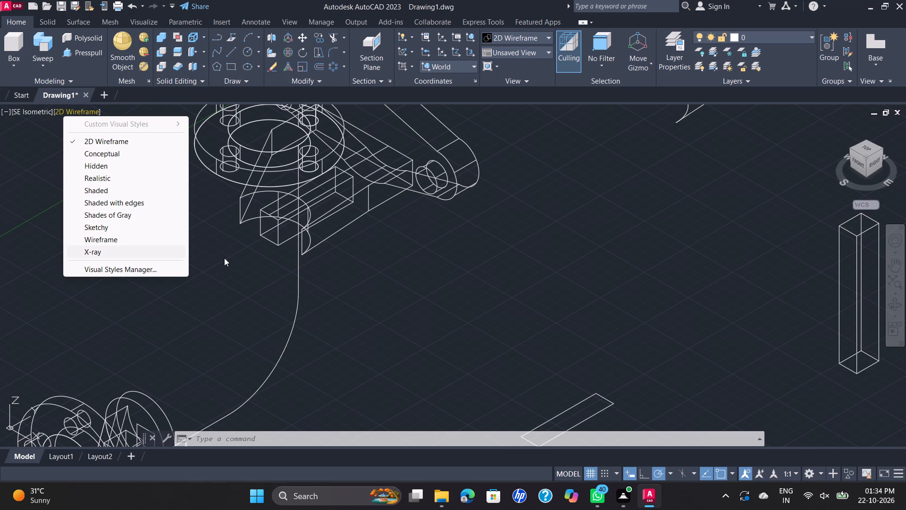
{"action": "left_click", "coordinate": [138, 216]}
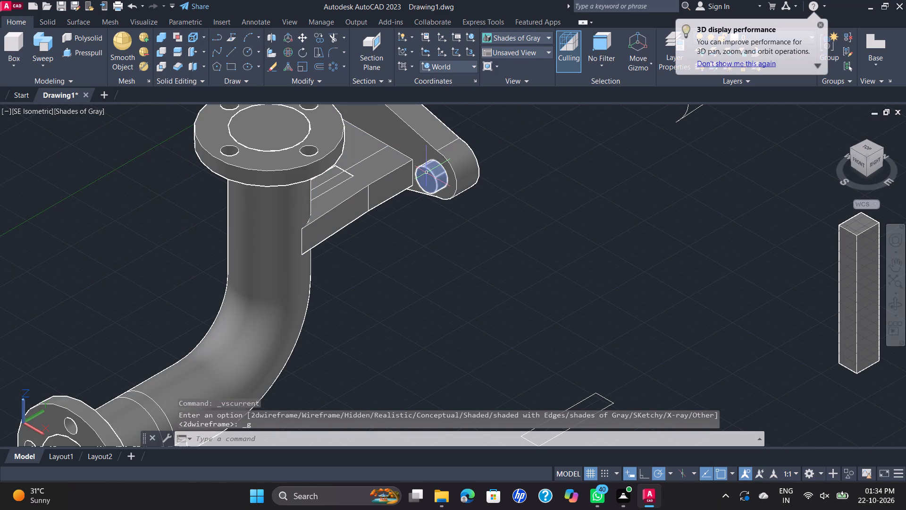
Move the oval flange with its two pins off the side bracket into the free space beside the pipe bend.
{"action": "left_click", "coordinate": [432, 140]}
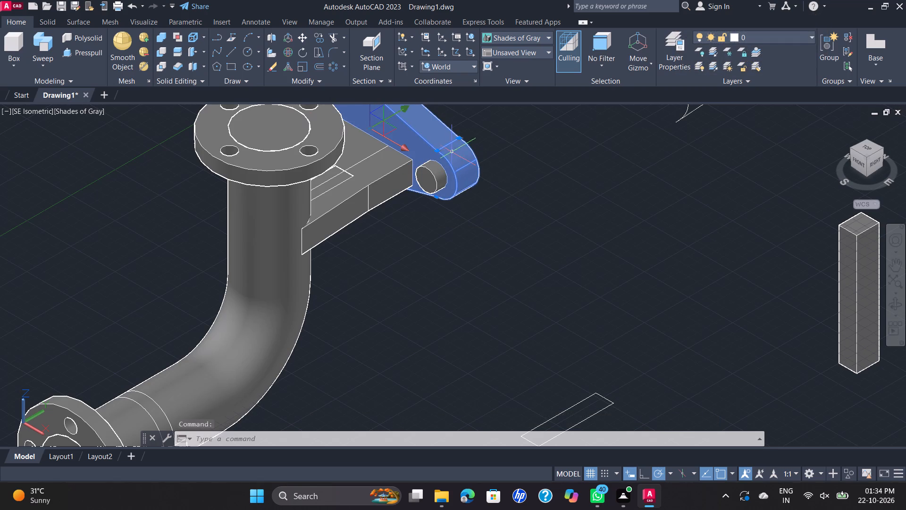
{"action": "left_click", "coordinate": [432, 174]}
{"action": "left_click", "coordinate": [303, 35]}
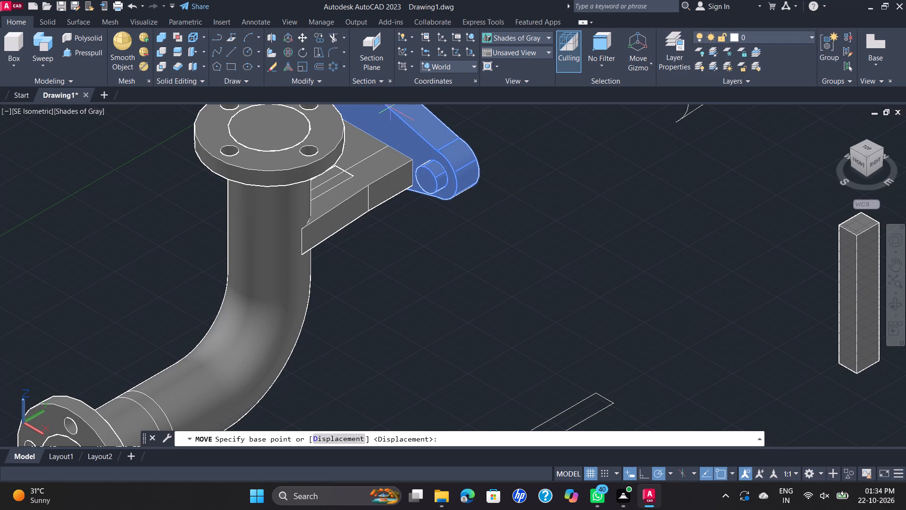
{"action": "left_click", "coordinate": [430, 166]}
{"action": "left_click", "coordinate": [716, 259]}
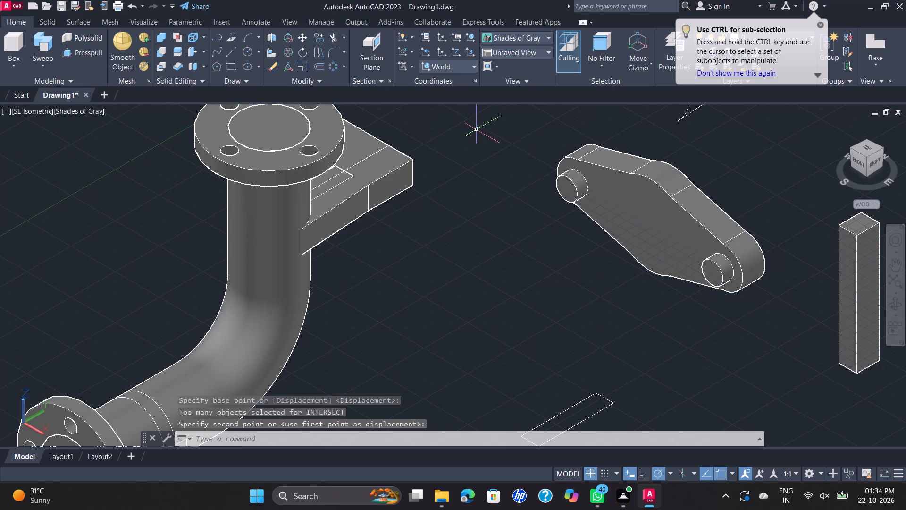
Presspull the side bracket's flat end face back to the end corner of the bar placed inside it.
{"action": "middle_click_drag", "start_coordinate": [478, 130], "coordinate": [334, 135], "text": "shift"}
{"action": "scroll", "coordinate": [434, 171], "scroll_direction": "down", "scroll_amount": 1, "text": "shift"}
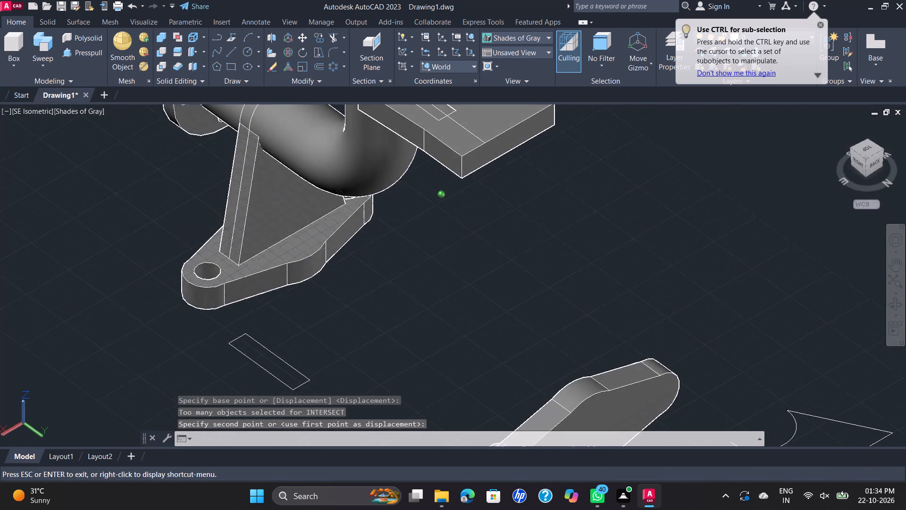
{"action": "middle_click_drag", "start_coordinate": [334, 135], "coordinate": [275, 125], "text": "shift"}
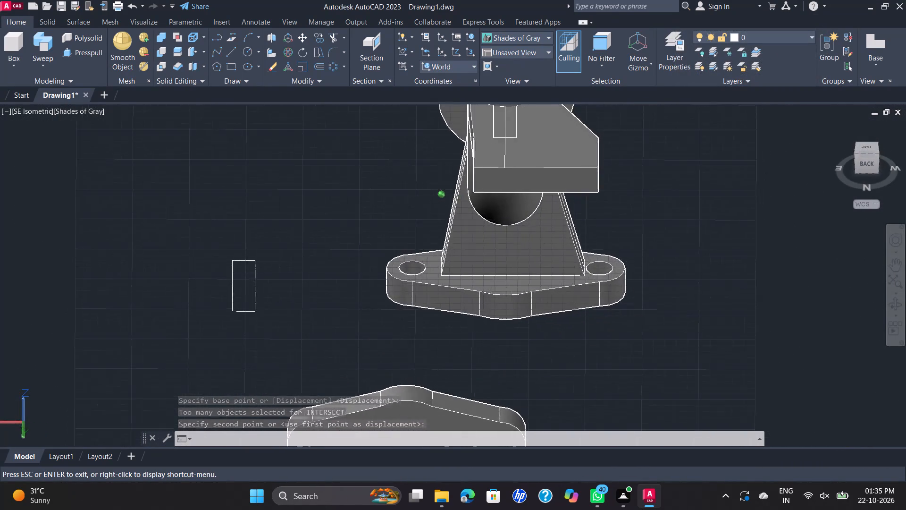
{"action": "middle_click_drag", "start_coordinate": [275, 125], "coordinate": [289, 125], "text": "shift"}
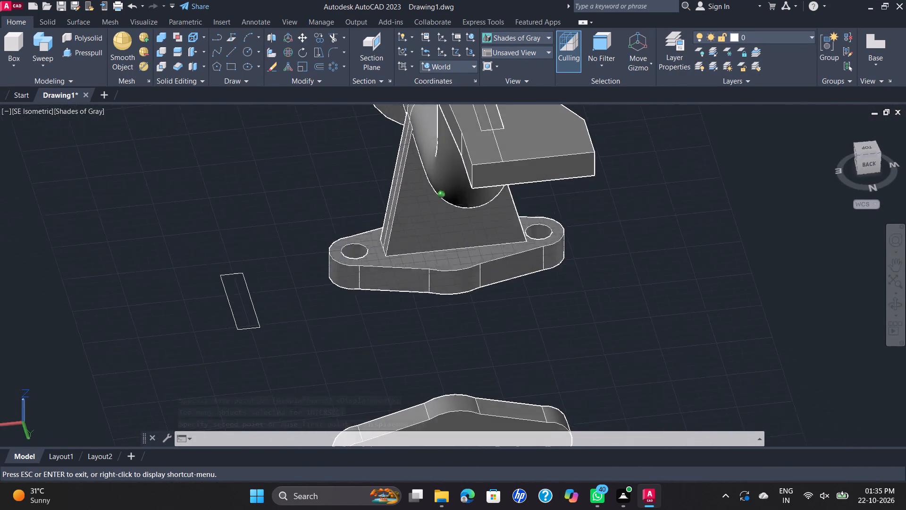
{"action": "middle_click_drag", "start_coordinate": [289, 125], "coordinate": [277, 109], "text": "shift"}
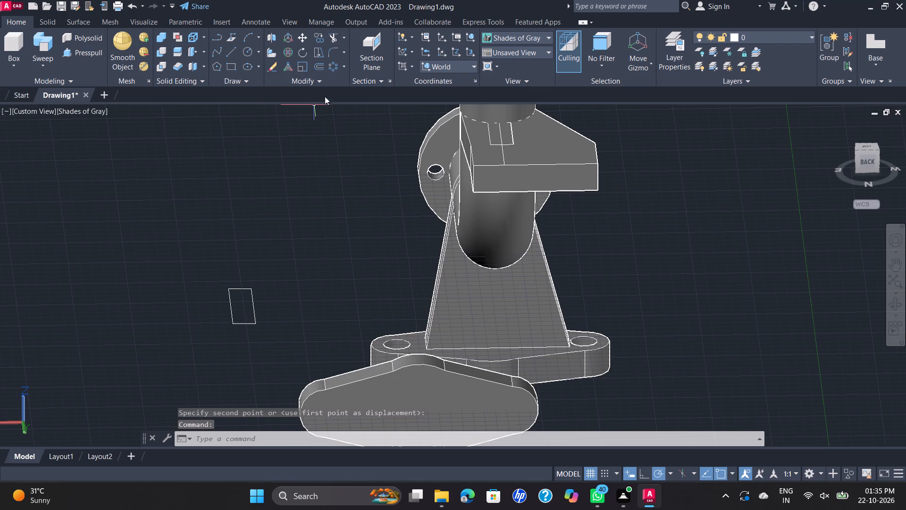
{"action": "left_click", "coordinate": [92, 51]}
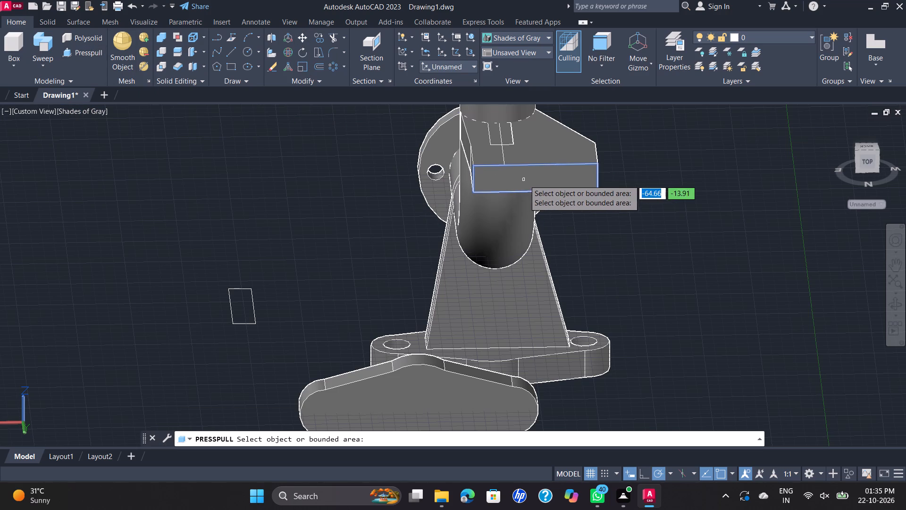
{"action": "left_click", "coordinate": [525, 179]}
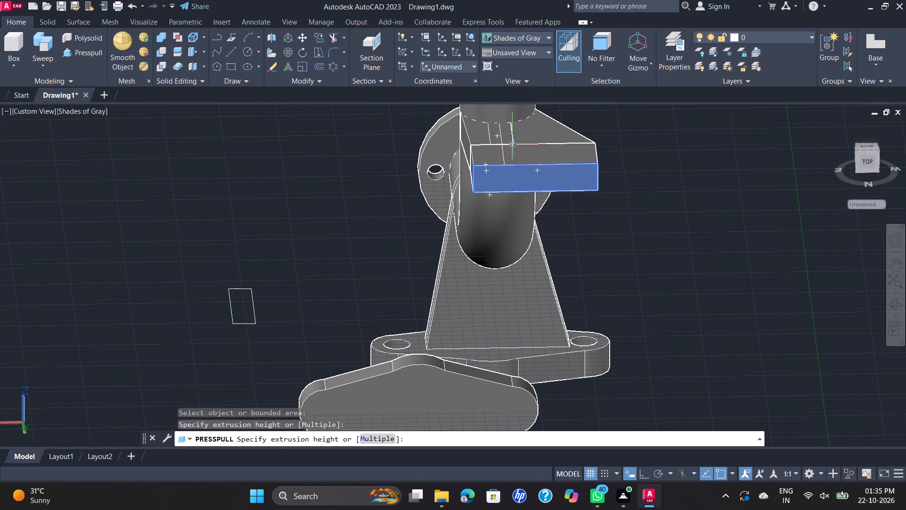
{"action": "left_click", "coordinate": [512, 144]}
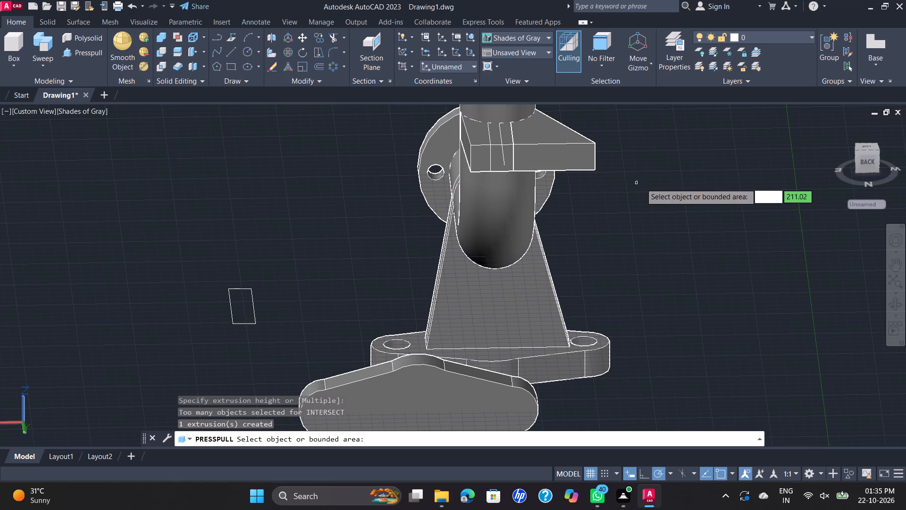
Examine the side bracket, its pulled end face and the bar inside it from several angles around the pipe bend.
{"action": "middle_click_drag", "start_coordinate": [642, 188], "coordinate": [661, 193], "text": "shift"}
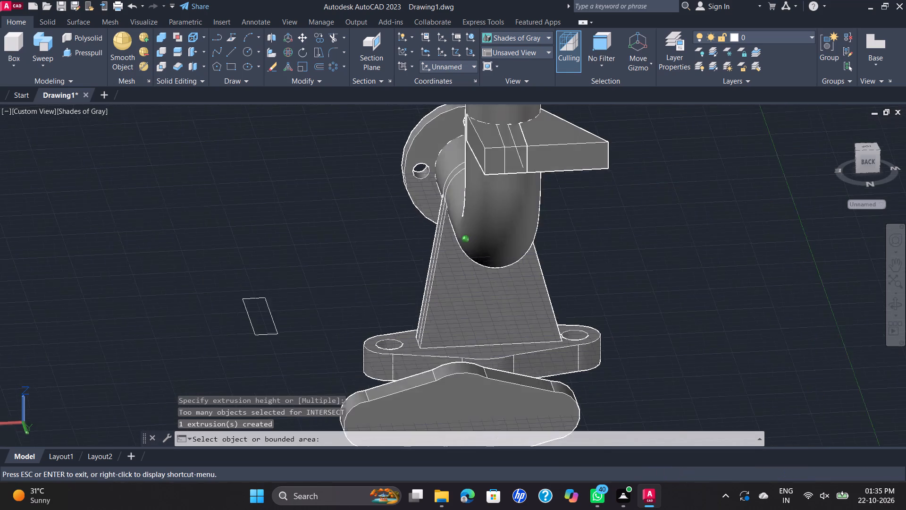
{"action": "middle_click_drag", "start_coordinate": [661, 193], "coordinate": [746, 197], "text": "shift"}
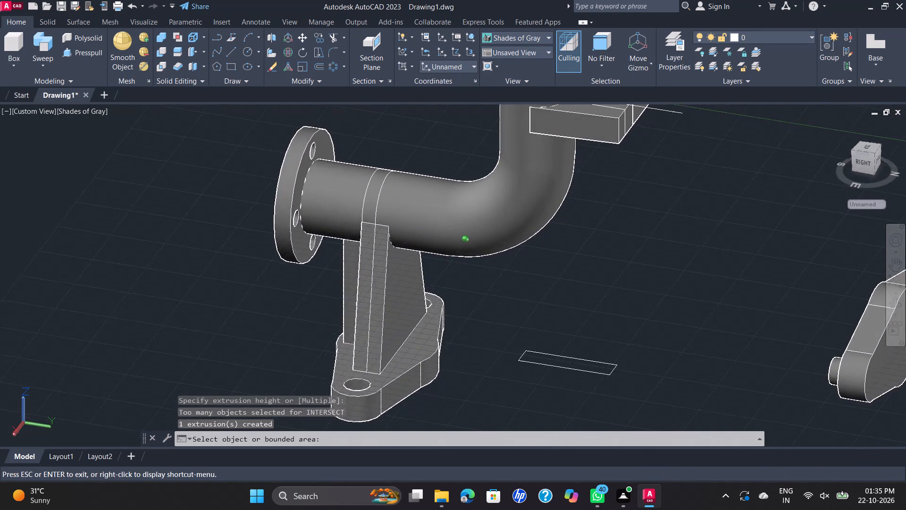
{"action": "middle_click_drag", "start_coordinate": [746, 197], "coordinate": [769, 195], "text": "shift"}
{"action": "scroll", "coordinate": [720, 174], "scroll_direction": "down", "scroll_amount": 2, "text": "shift"}
{"action": "middle_click_drag", "start_coordinate": [709, 164], "coordinate": [724, 229], "text": "shift"}
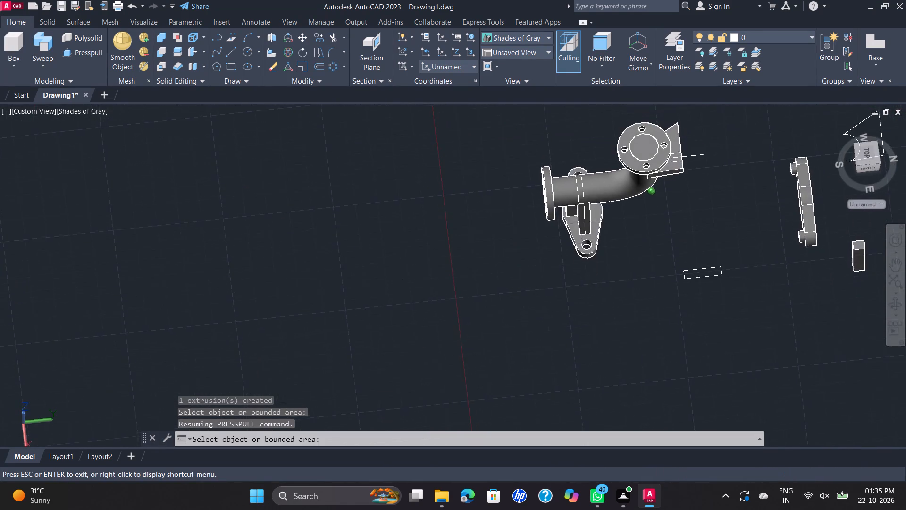
{"action": "middle_click_drag", "start_coordinate": [724, 229], "coordinate": [705, 182], "text": "shift"}
{"action": "scroll", "coordinate": [682, 138], "scroll_direction": "up", "scroll_amount": 5, "text": "shift"}
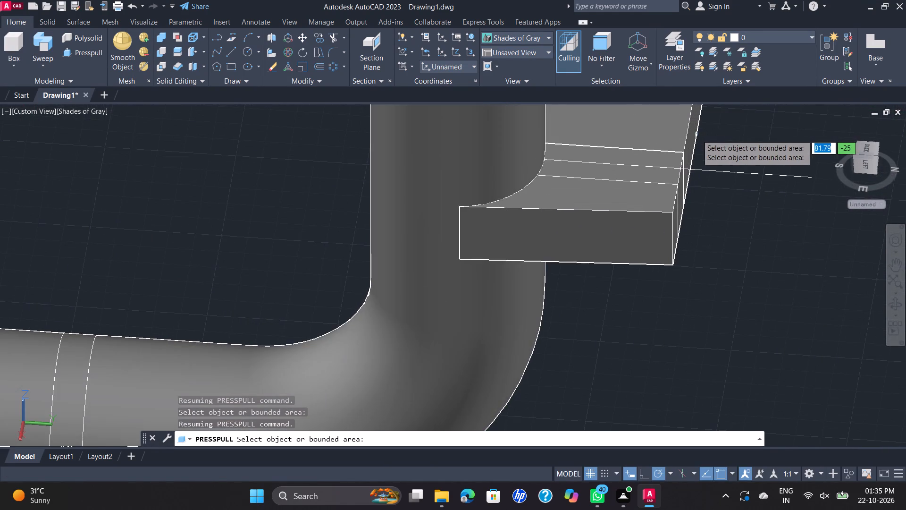
{"action": "scroll", "coordinate": [705, 148], "scroll_direction": "up", "scroll_amount": 2, "text": "shift"}
{"action": "scroll", "coordinate": [706, 148], "scroll_direction": "down", "scroll_amount": 2}
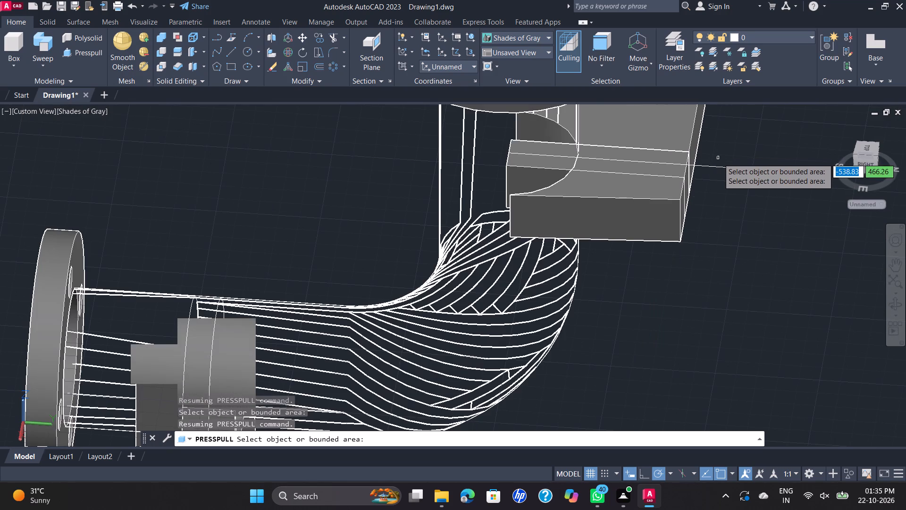
{"action": "key", "text": "grave"}
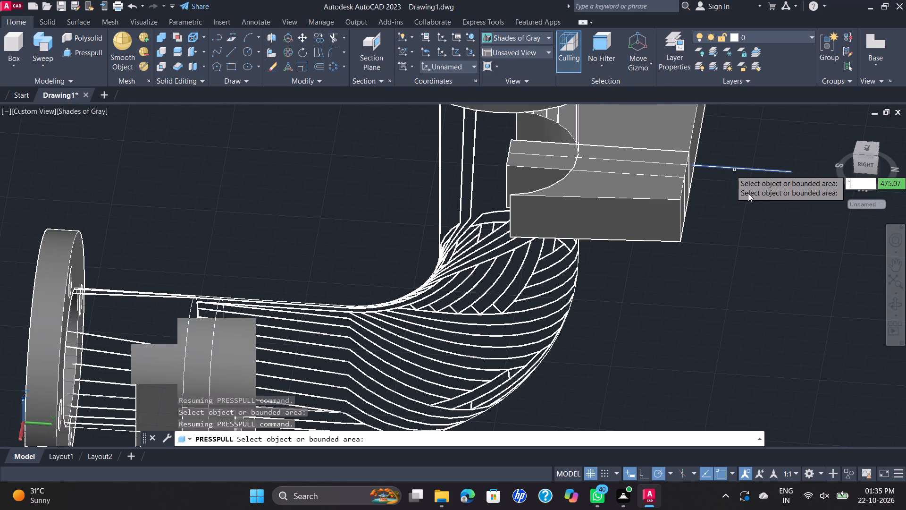
{"action": "scroll", "coordinate": [747, 167], "scroll_direction": "down", "scroll_amount": 1}
{"action": "middle_click_drag", "start_coordinate": [746, 159], "coordinate": [735, 212]}
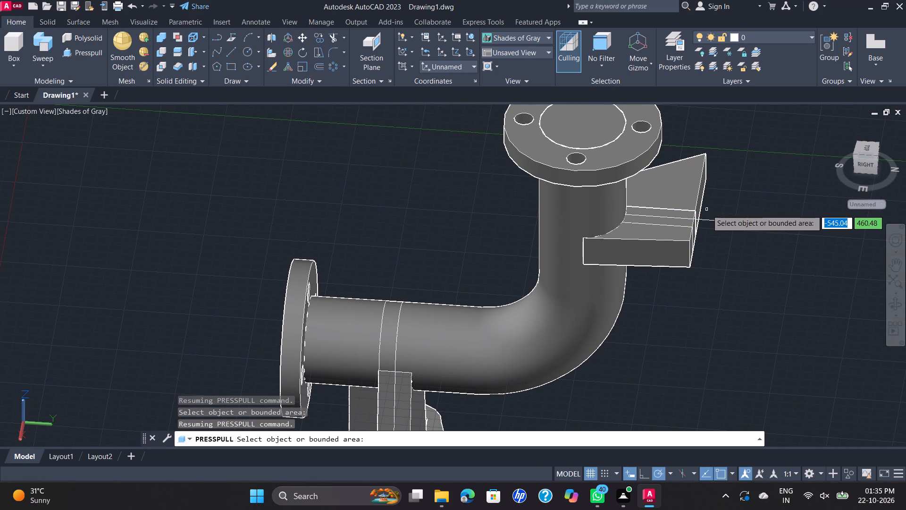
{"action": "key", "text": "grave"}
{"action": "key", "text": "Escape"}
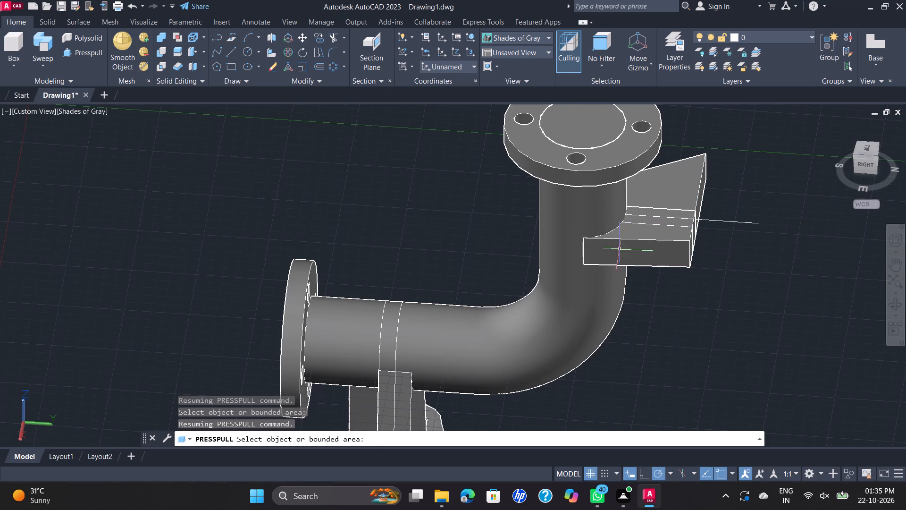
Set the model view to SE Isometric.
{"action": "scroll", "coordinate": [726, 240], "scroll_direction": "up", "scroll_amount": 2}
{"action": "scroll", "coordinate": [726, 240], "scroll_direction": "down", "scroll_amount": 2}
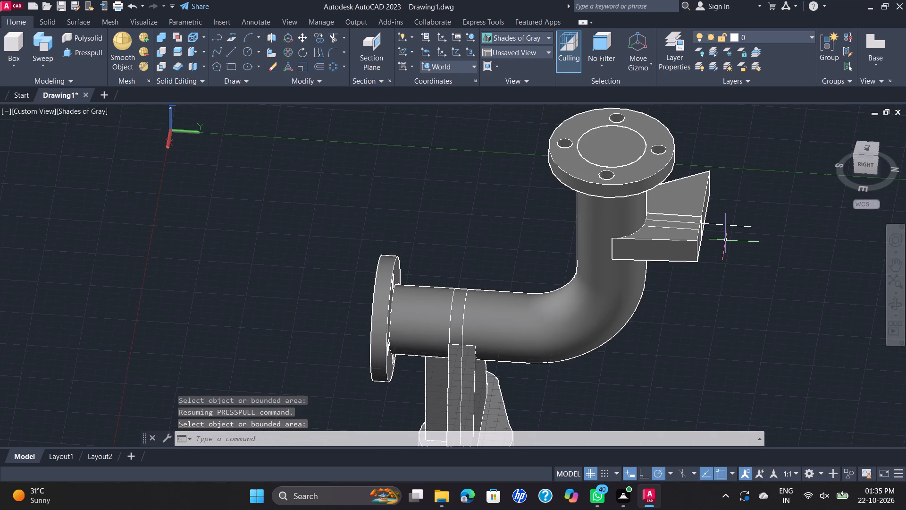
{"action": "middle_click_drag", "start_coordinate": [727, 242], "coordinate": [638, 230]}
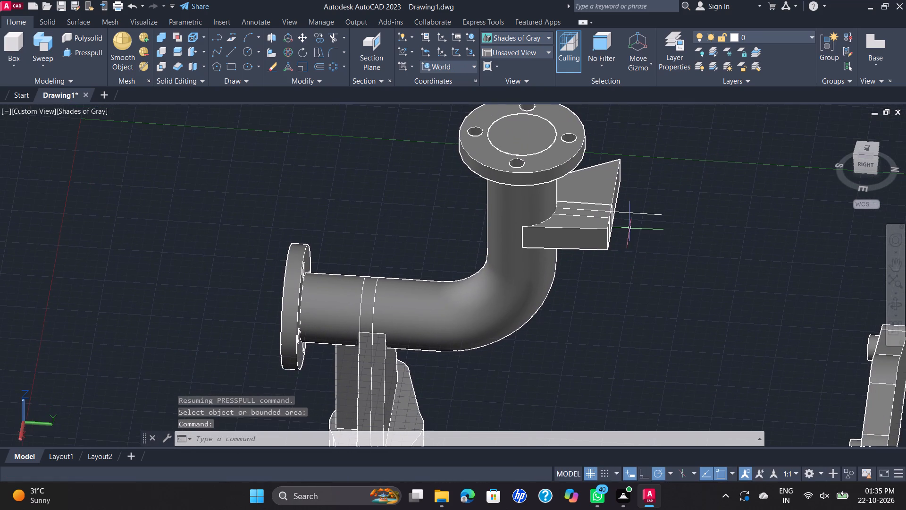
{"action": "scroll", "coordinate": [762, 328], "scroll_direction": "down", "scroll_amount": 2}
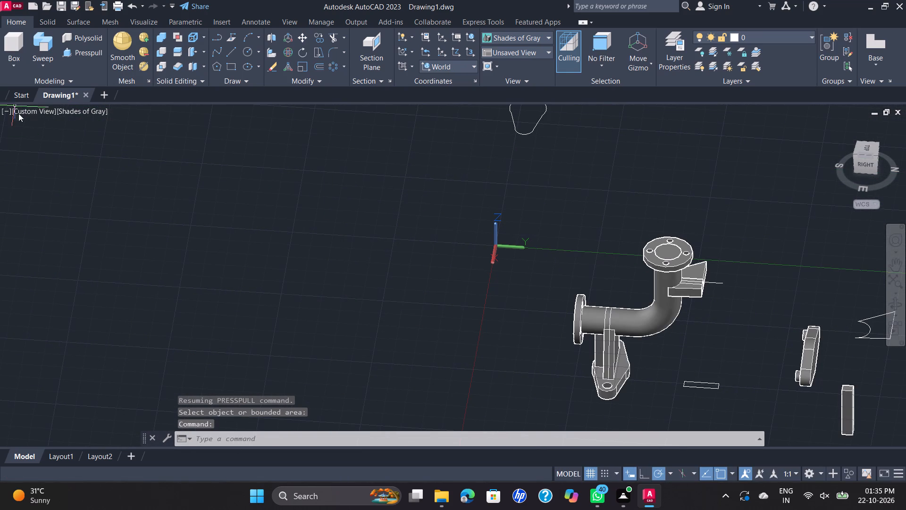
{"action": "left_click", "coordinate": [63, 113]}
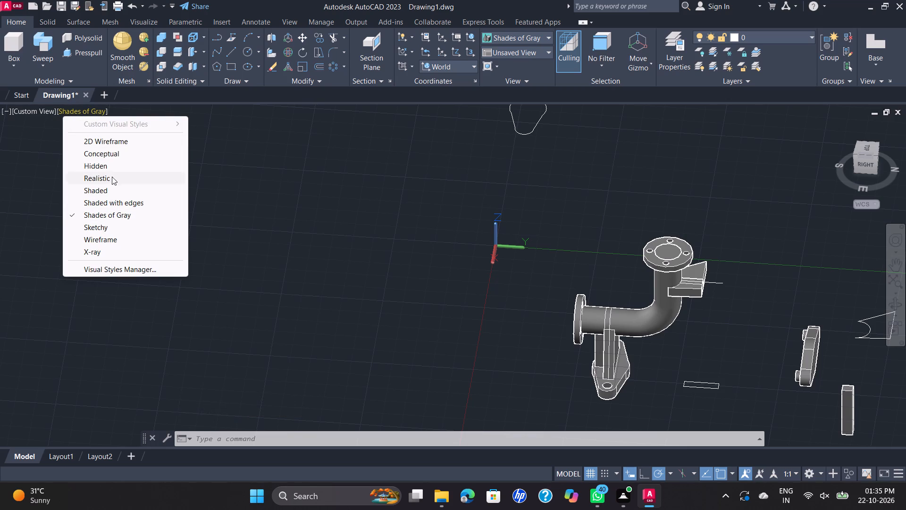
{"action": "left_click", "coordinate": [35, 112]}
{"action": "left_click_drag", "start_coordinate": [42, 120], "coordinate": [46, 123]}
{"action": "left_click", "coordinate": [42, 114]}
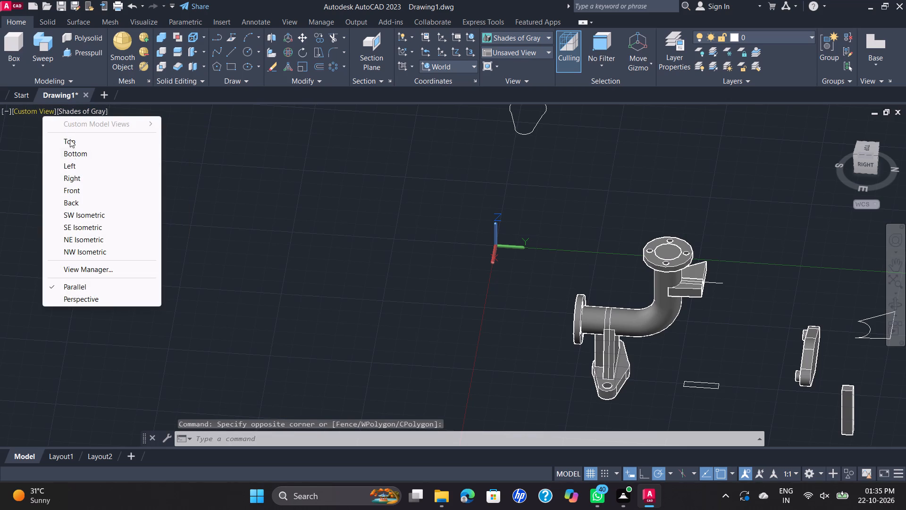
{"action": "left_click", "coordinate": [91, 224]}
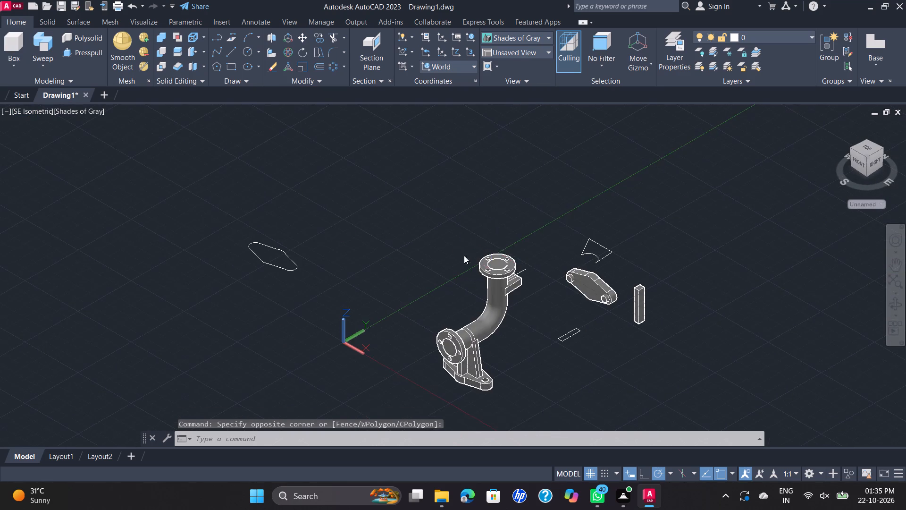
Move the oval flange with its two pins by its centre back onto the flat end of the side bracket.
{"action": "scroll", "coordinate": [557, 238], "scroll_direction": "up", "scroll_amount": 3}
{"action": "scroll", "coordinate": [600, 350], "scroll_direction": "down", "scroll_amount": 1}
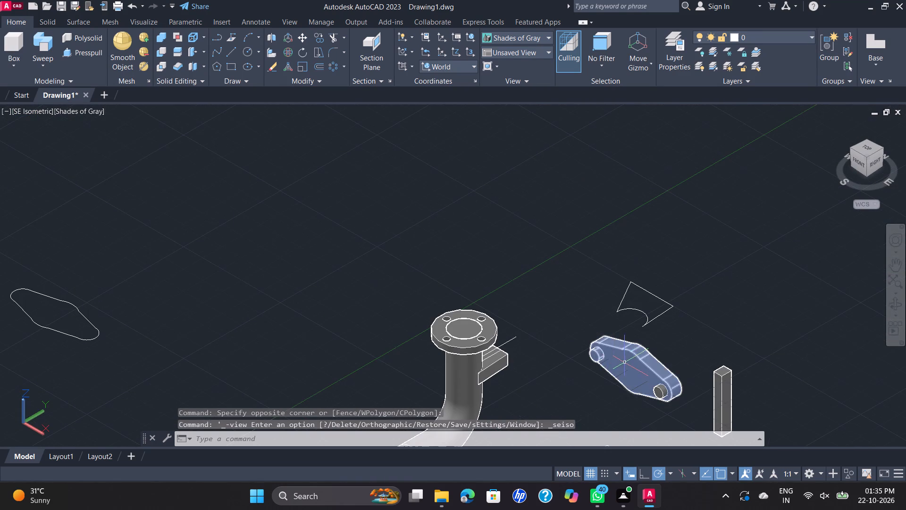
{"action": "left_click", "coordinate": [625, 363]}
{"action": "left_click", "coordinate": [663, 399]}
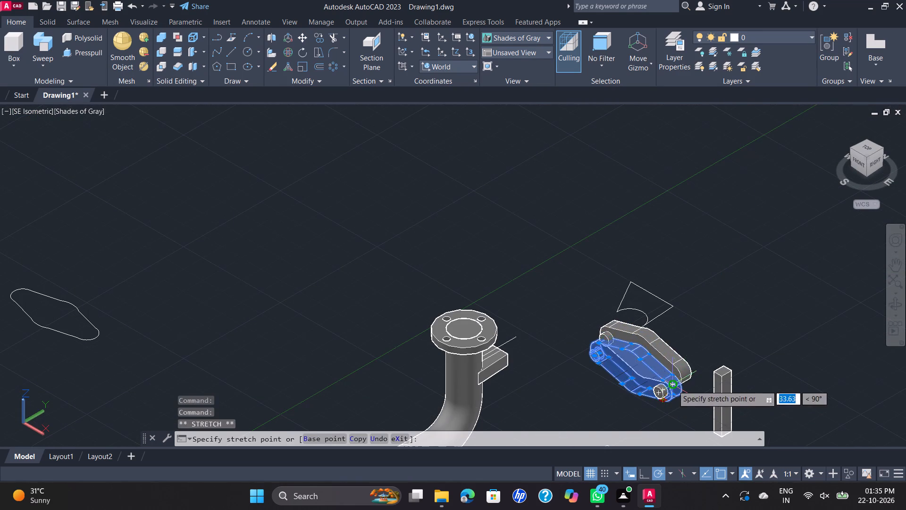
{"action": "key", "text": "grave"}
{"action": "key", "text": "Escape"}
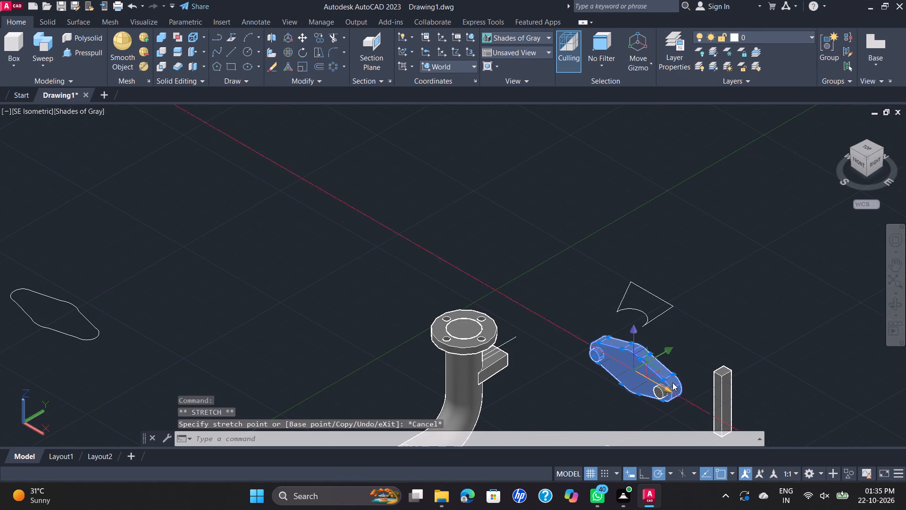
{"action": "left_click", "coordinate": [688, 375]}
{"action": "left_click", "coordinate": [651, 400]}
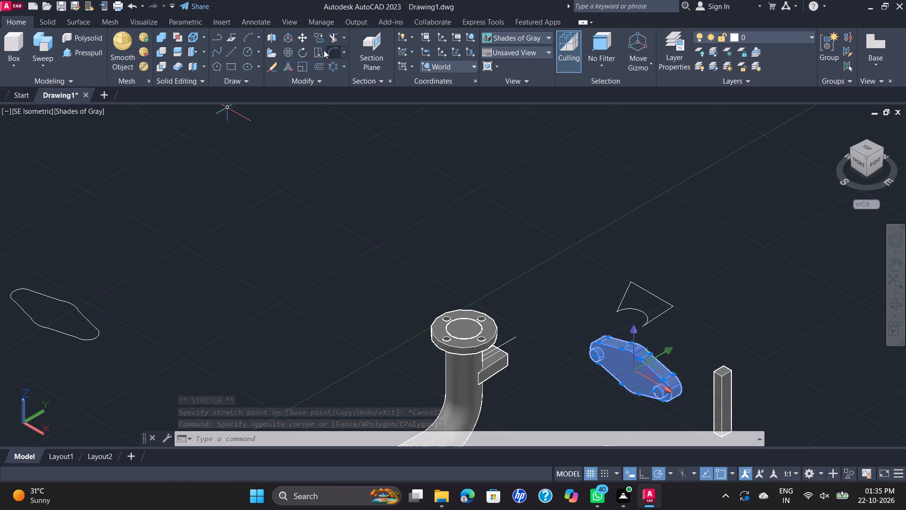
{"action": "left_click", "coordinate": [302, 37]}
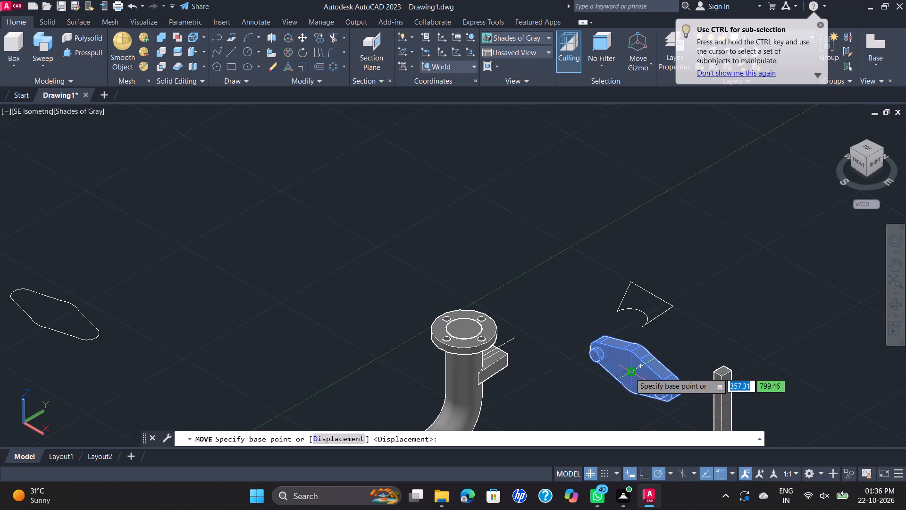
{"action": "left_click", "coordinate": [631, 373]}
{"action": "scroll", "coordinate": [497, 345], "scroll_direction": "up", "scroll_amount": 2}
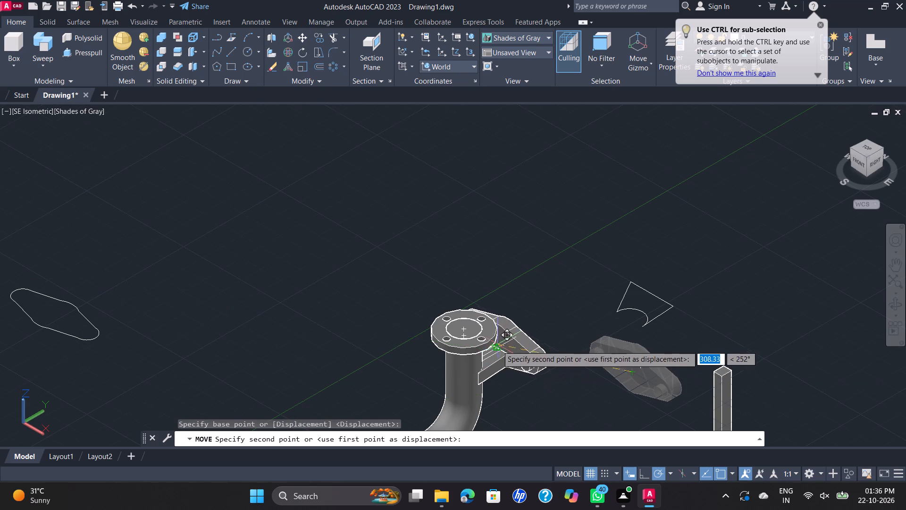
{"action": "scroll", "coordinate": [495, 351], "scroll_direction": "up", "scroll_amount": 3}
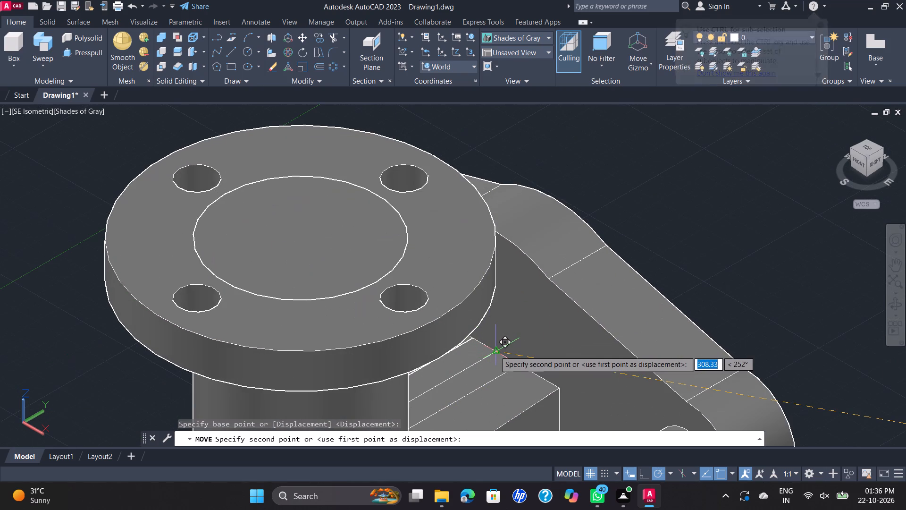
{"action": "left_click", "coordinate": [494, 351]}
{"action": "scroll", "coordinate": [597, 323], "scroll_direction": "down", "scroll_amount": 3}
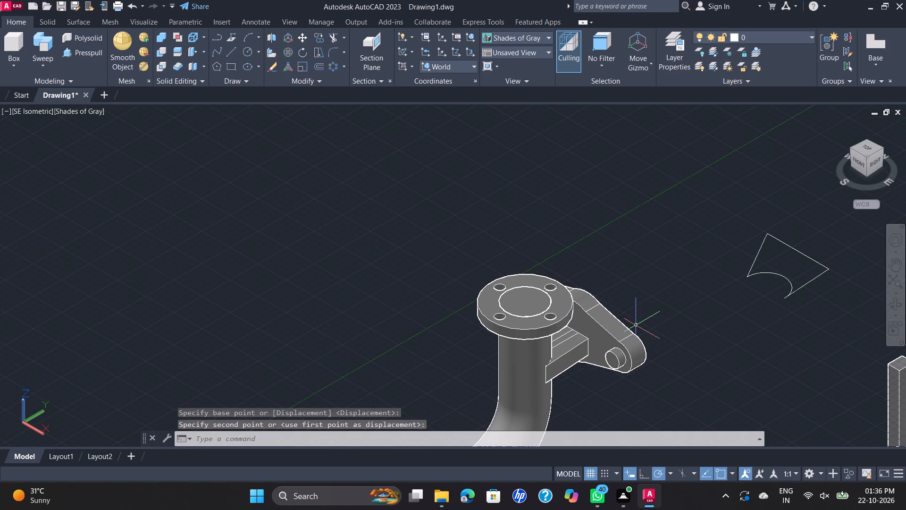
Delete the leftover arc-edged bracket profile, spare bar, small rectangle and oval flange outline around the pipe bend.
{"action": "middle_click_drag", "start_coordinate": [636, 325], "coordinate": [609, 283]}
{"action": "left_click_drag", "start_coordinate": [800, 143], "coordinate": [799, 152]}
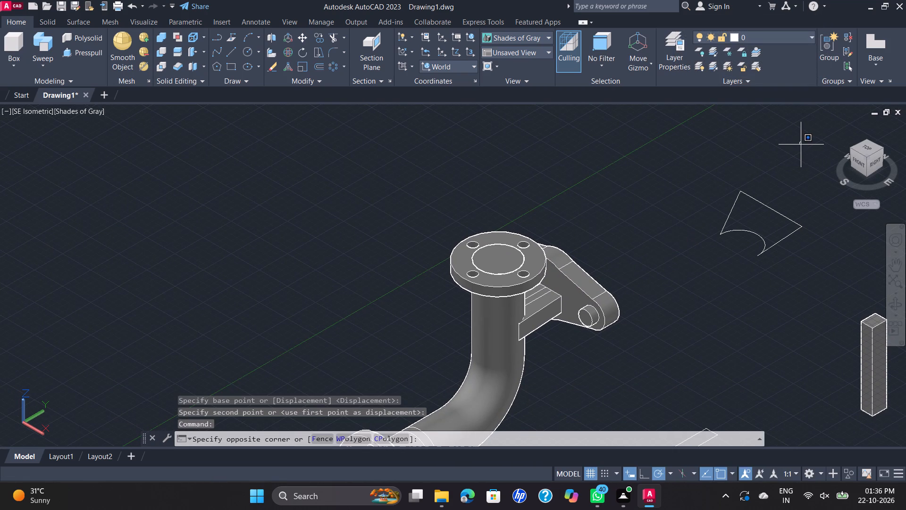
{"action": "left_click_drag", "start_coordinate": [799, 152], "coordinate": [798, 156]}
{"action": "left_click_drag", "start_coordinate": [716, 296], "coordinate": [721, 295]}
{"action": "key", "text": "Delete"}
{"action": "scroll", "coordinate": [708, 298], "scroll_direction": "down", "scroll_amount": 3}
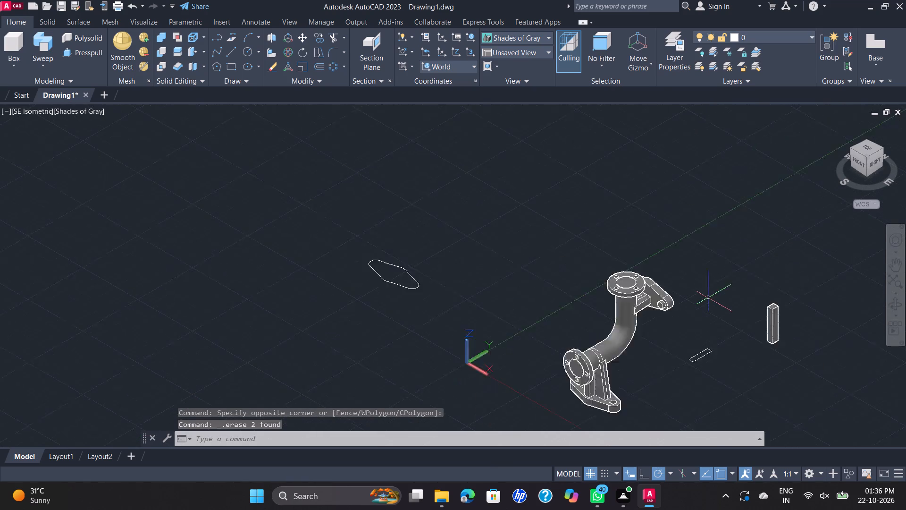
{"action": "left_click", "coordinate": [782, 307]}
{"action": "left_click", "coordinate": [695, 389]}
{"action": "key", "text": "Delete"}
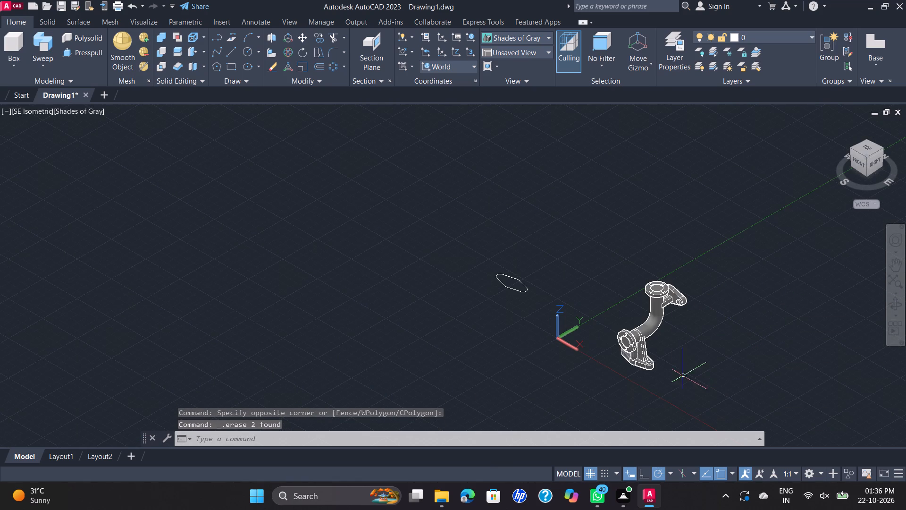
{"action": "left_click", "coordinate": [516, 252]}
{"action": "left_click", "coordinate": [500, 299]}
{"action": "key", "text": "Delete"}
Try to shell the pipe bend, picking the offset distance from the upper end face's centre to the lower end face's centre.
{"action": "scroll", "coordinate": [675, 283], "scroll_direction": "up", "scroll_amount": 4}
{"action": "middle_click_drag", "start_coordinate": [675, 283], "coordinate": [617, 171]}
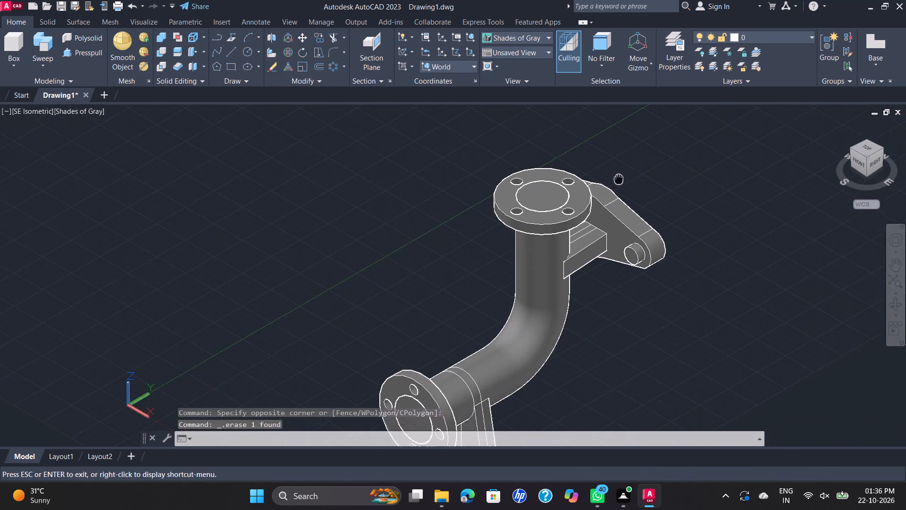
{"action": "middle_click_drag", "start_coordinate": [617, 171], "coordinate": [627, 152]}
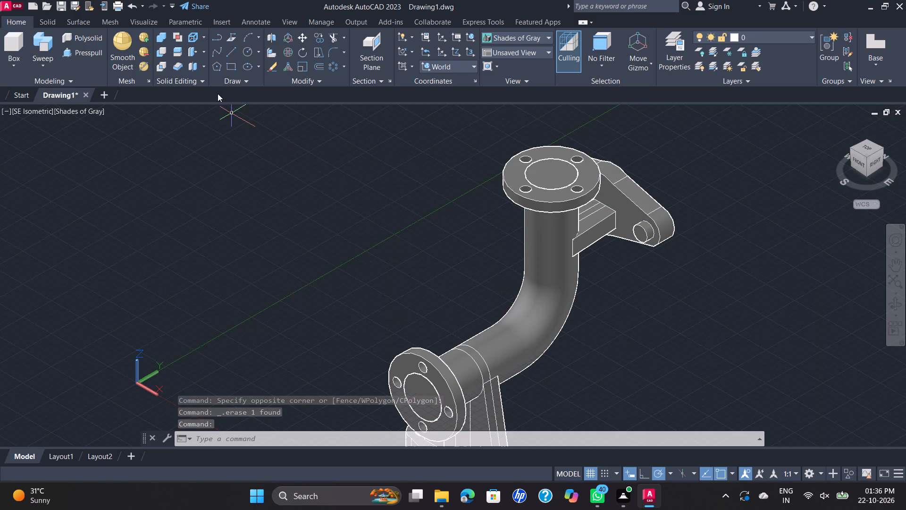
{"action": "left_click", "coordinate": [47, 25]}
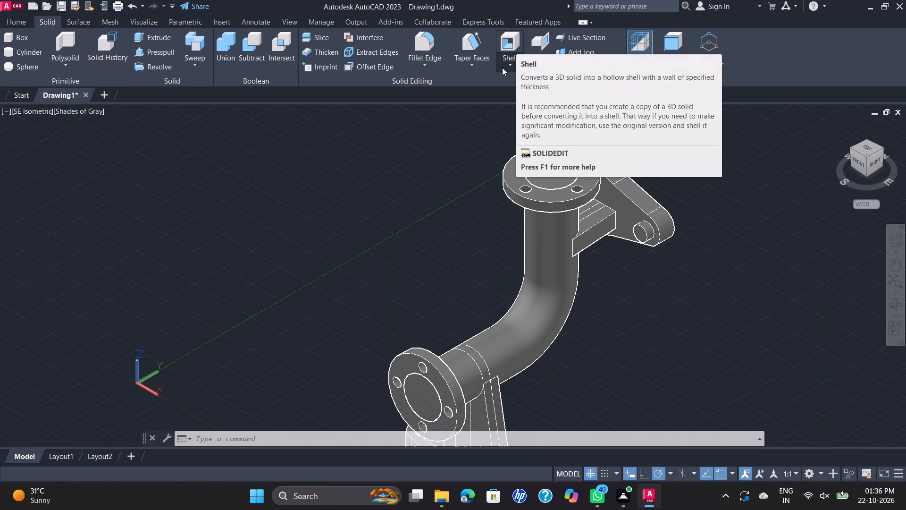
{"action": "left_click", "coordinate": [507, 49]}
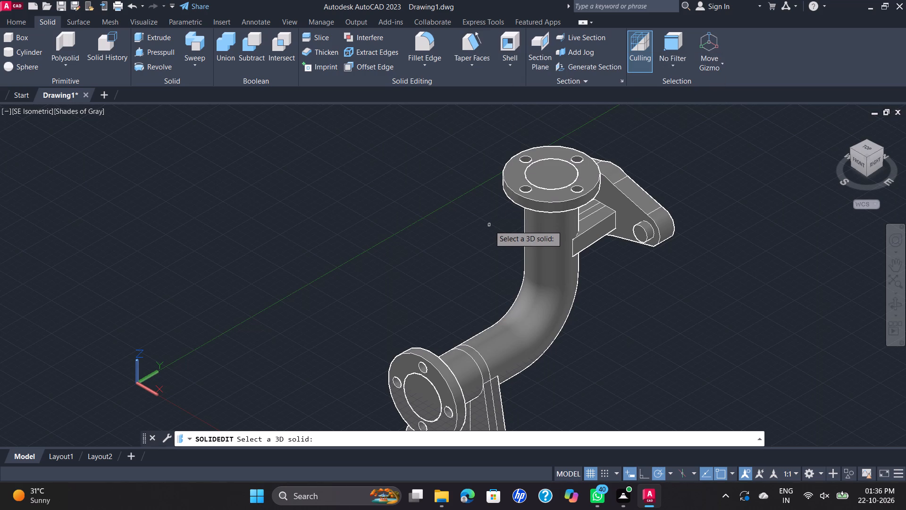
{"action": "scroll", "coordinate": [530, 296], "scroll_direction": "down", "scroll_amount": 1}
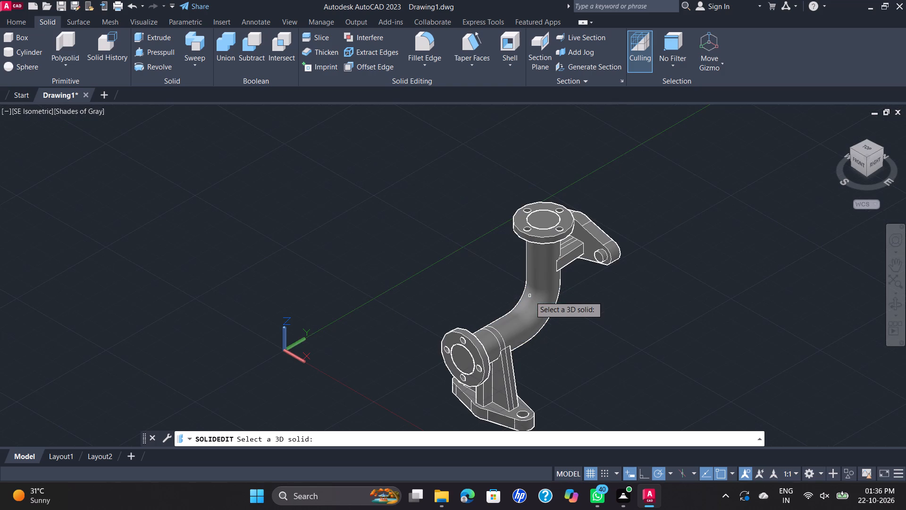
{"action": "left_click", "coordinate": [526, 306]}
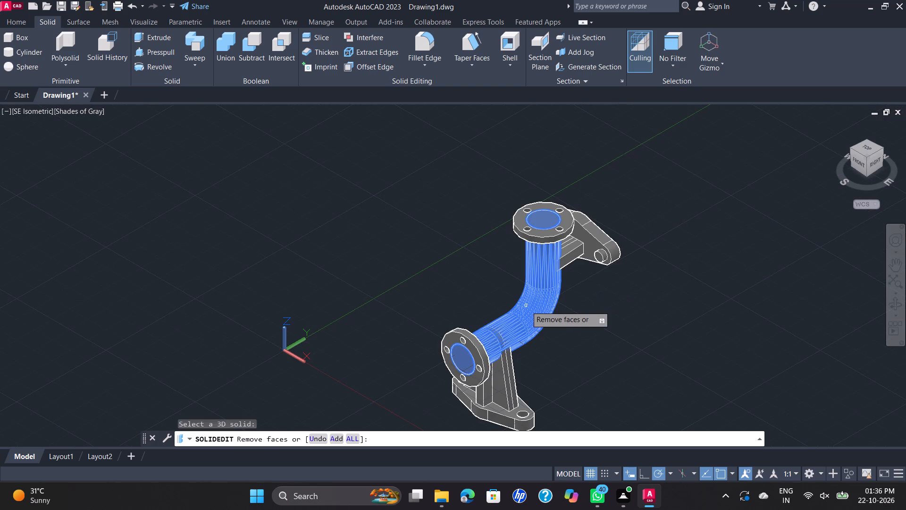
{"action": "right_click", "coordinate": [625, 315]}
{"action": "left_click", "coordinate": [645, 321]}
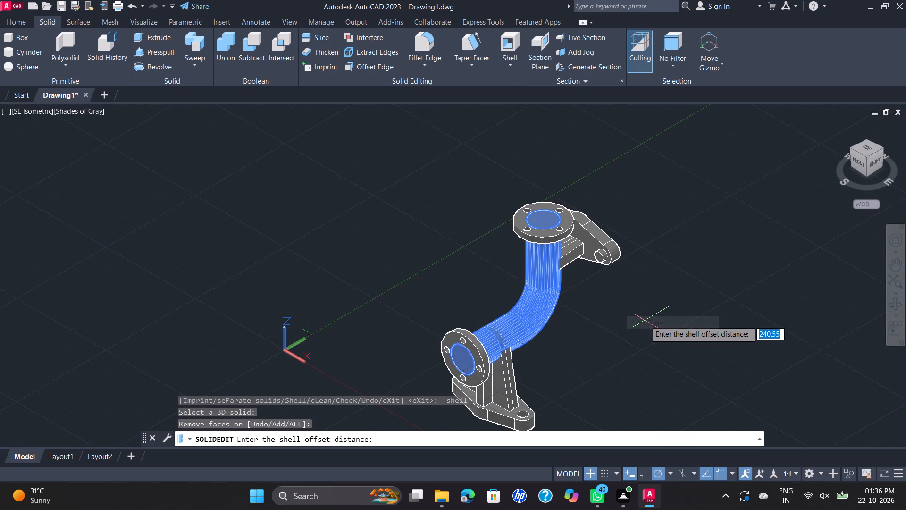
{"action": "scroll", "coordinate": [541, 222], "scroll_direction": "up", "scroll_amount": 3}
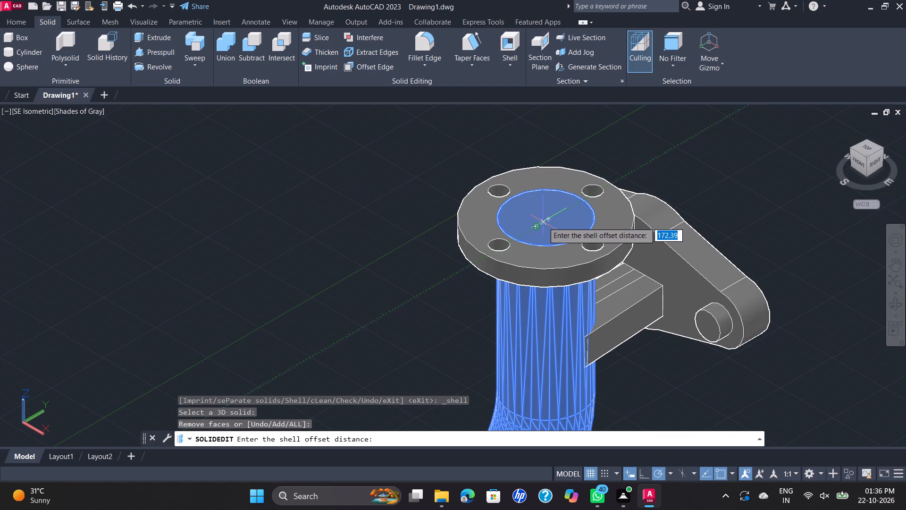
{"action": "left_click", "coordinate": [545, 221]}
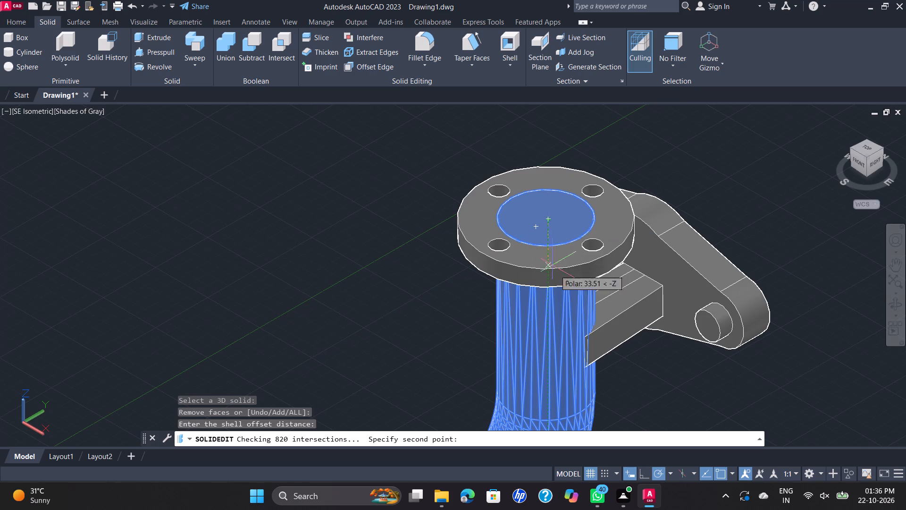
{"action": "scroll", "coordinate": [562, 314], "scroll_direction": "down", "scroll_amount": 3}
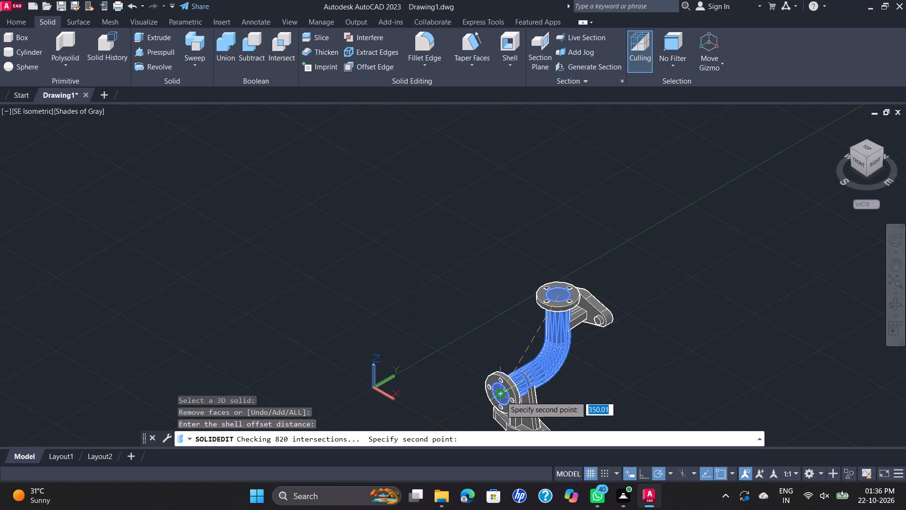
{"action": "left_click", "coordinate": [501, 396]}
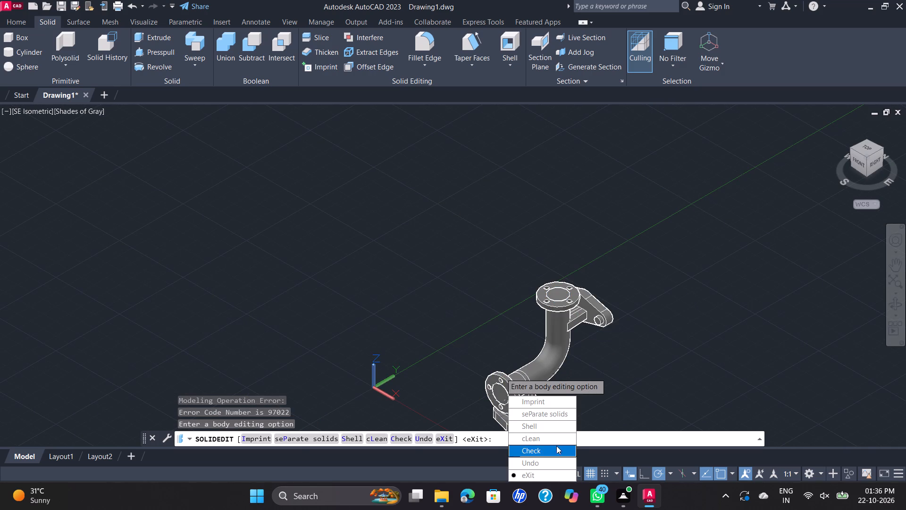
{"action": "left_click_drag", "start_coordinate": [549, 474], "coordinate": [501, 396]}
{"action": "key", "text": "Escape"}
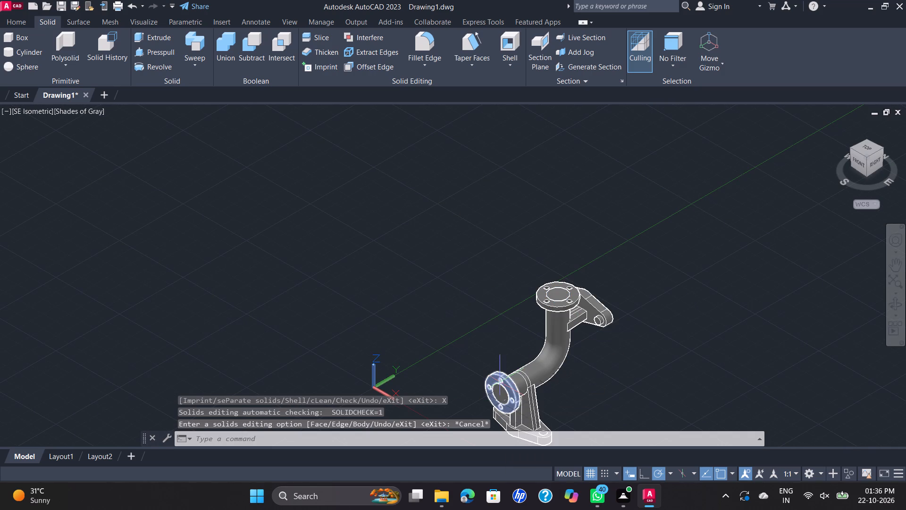
Union all the solids of the pipe bend, flanges, base support and side bracket into one solid.
{"action": "scroll", "coordinate": [564, 301], "scroll_direction": "up", "scroll_amount": 3}
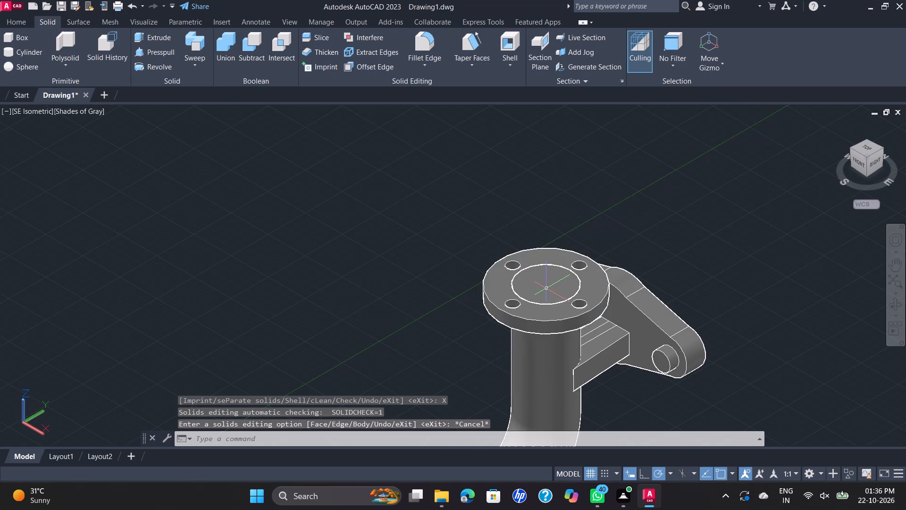
{"action": "scroll", "coordinate": [546, 289], "scroll_direction": "down", "scroll_amount": 2}
{"action": "scroll", "coordinate": [545, 289], "scroll_direction": "up", "scroll_amount": 1}
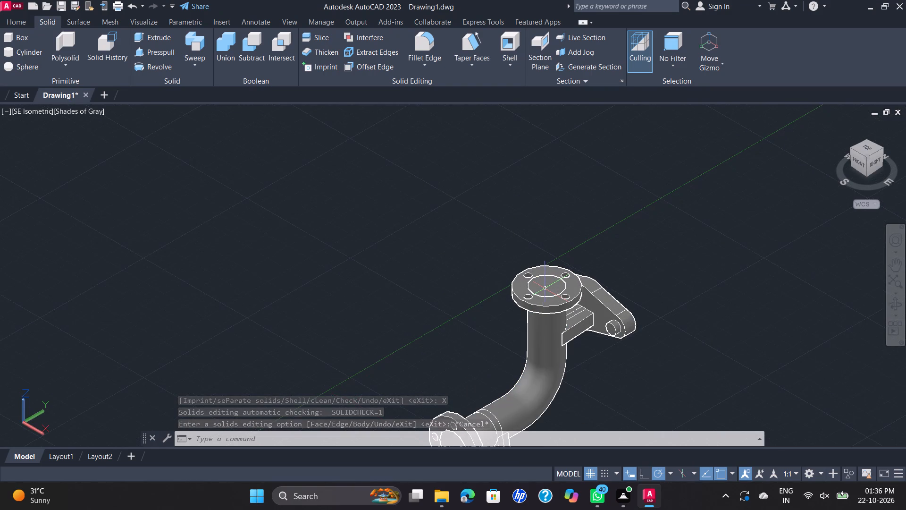
{"action": "middle_click_drag", "start_coordinate": [545, 289], "coordinate": [539, 193]}
{"action": "scroll", "coordinate": [536, 193], "scroll_direction": "down", "scroll_amount": 3}
{"action": "left_click_drag", "start_coordinate": [605, 172], "coordinate": [592, 175]}
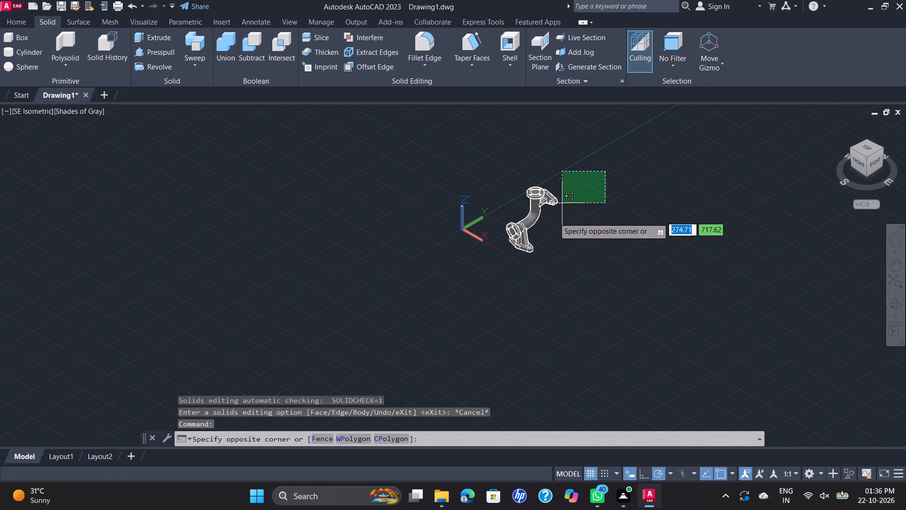
{"action": "left_click", "coordinate": [506, 266]}
{"action": "left_click_drag", "start_coordinate": [586, 172], "coordinate": [569, 179]}
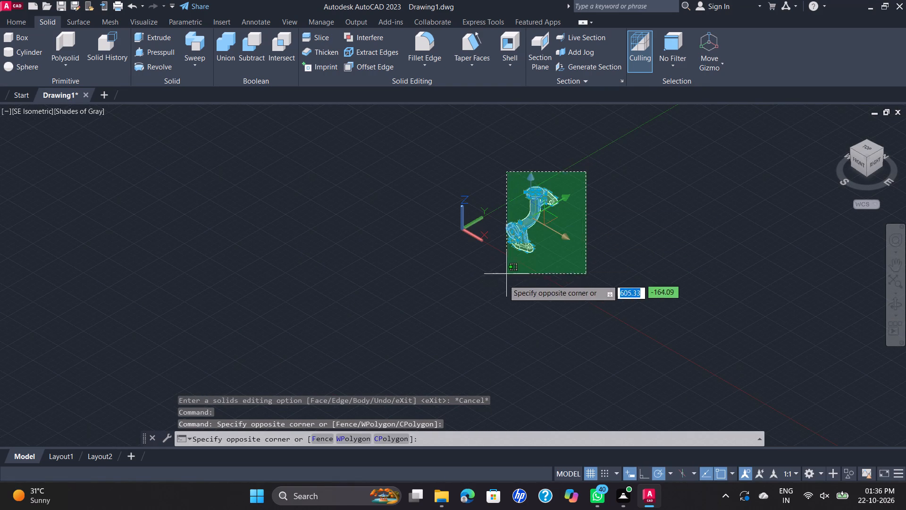
{"action": "left_click", "coordinate": [498, 286]}
{"action": "scroll", "coordinate": [599, 208], "scroll_direction": "up", "scroll_amount": 1}
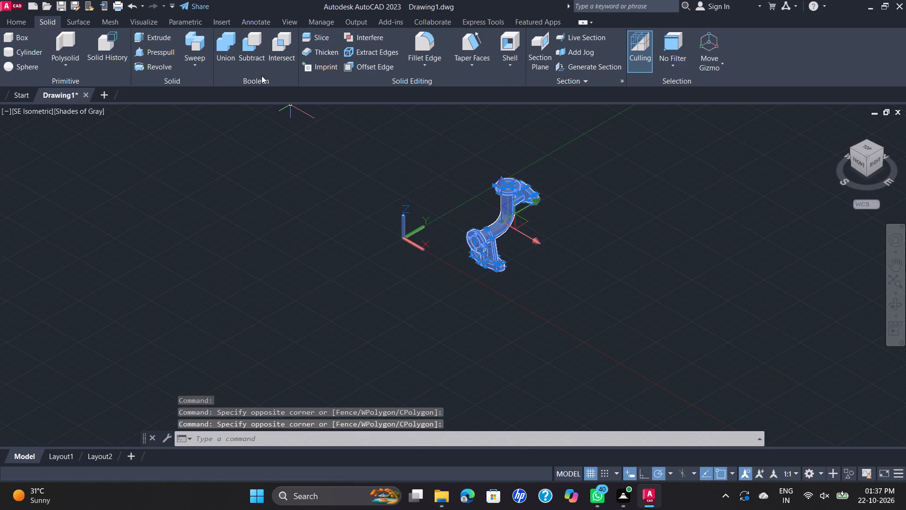
{"action": "left_click", "coordinate": [224, 51]}
{"action": "left_click", "coordinate": [563, 153]}
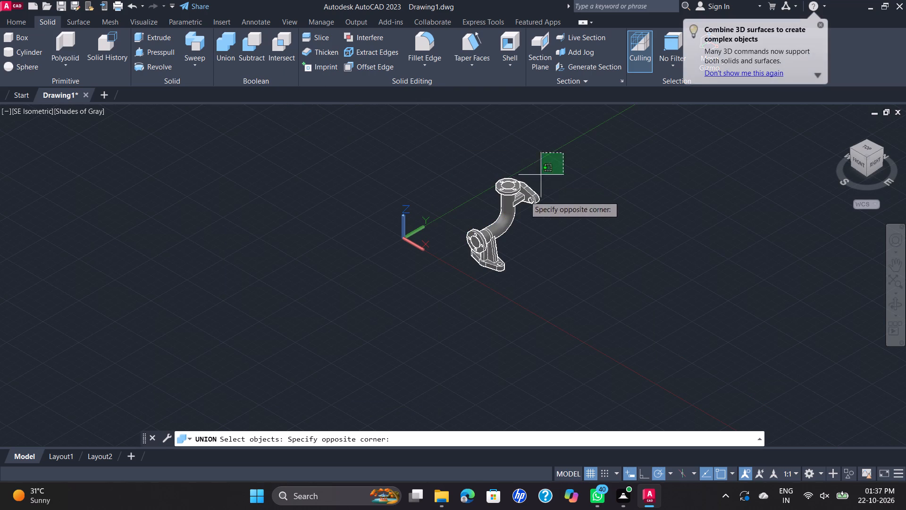
{"action": "left_click", "coordinate": [438, 325]}
{"action": "right_click", "coordinate": [439, 324]}
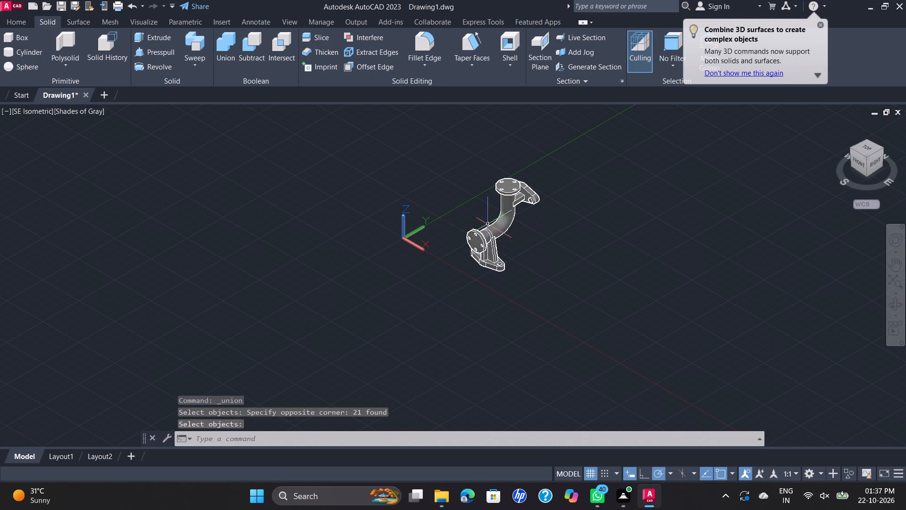
Move the united pipe bend solid clear of the leftover construction outlines.
{"action": "left_click", "coordinate": [496, 227]}
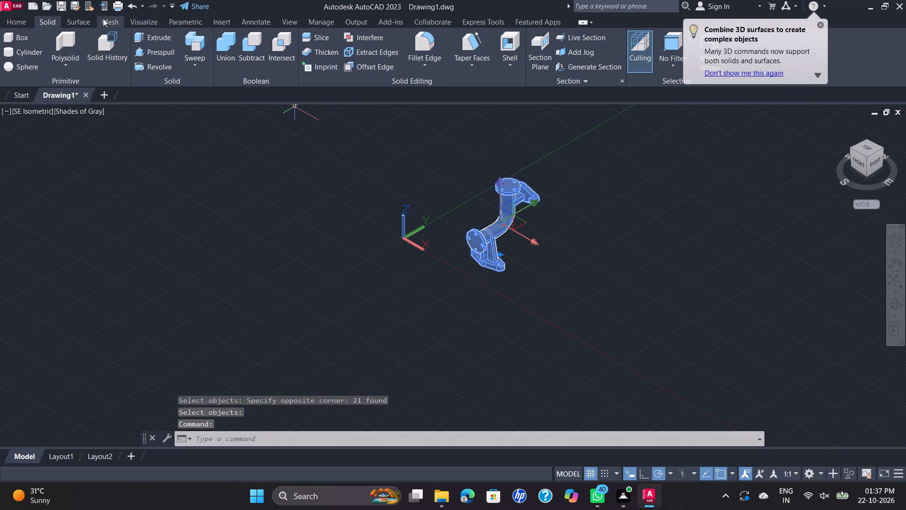
{"action": "left_click", "coordinate": [7, 21]}
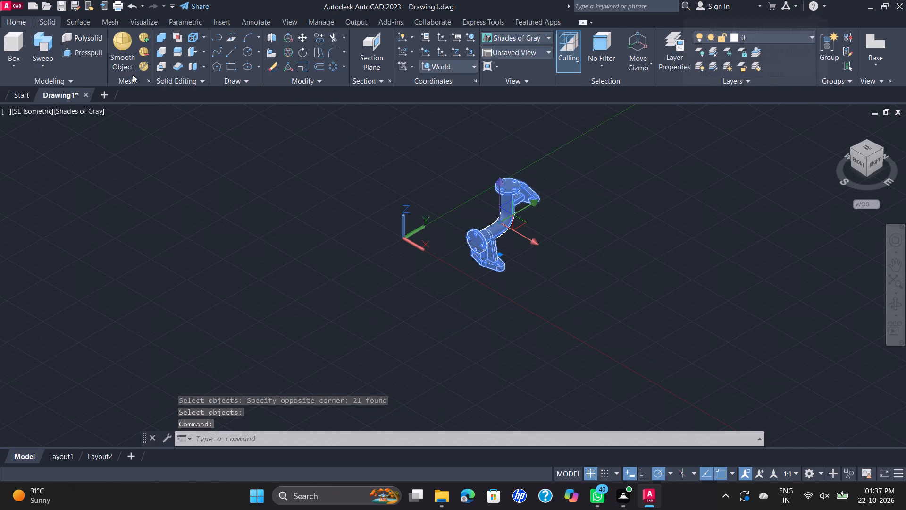
{"action": "left_click", "coordinate": [307, 39]}
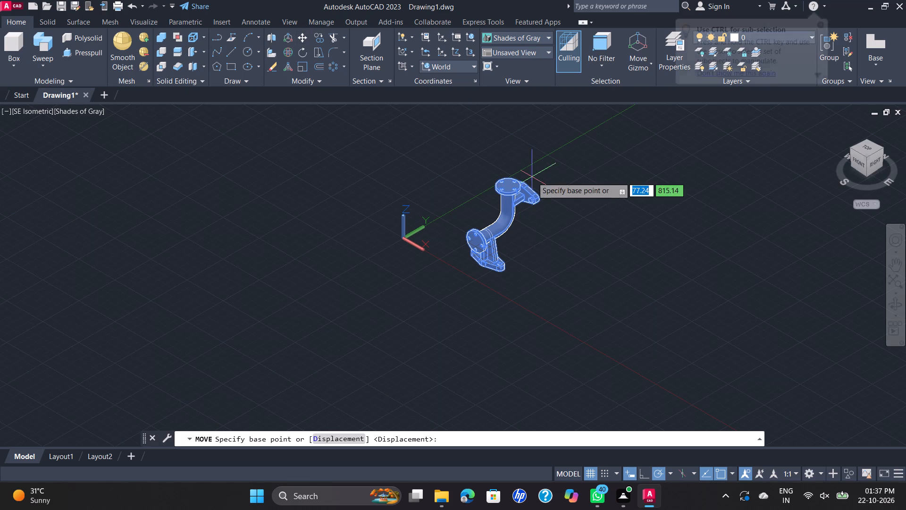
{"action": "left_click", "coordinate": [520, 185]}
{"action": "left_click", "coordinate": [710, 172]}
Delete the leftover flange circles, line and tapered support outlines where the pipe bend had been.
{"action": "scroll", "coordinate": [695, 169], "scroll_direction": "up", "scroll_amount": 3}
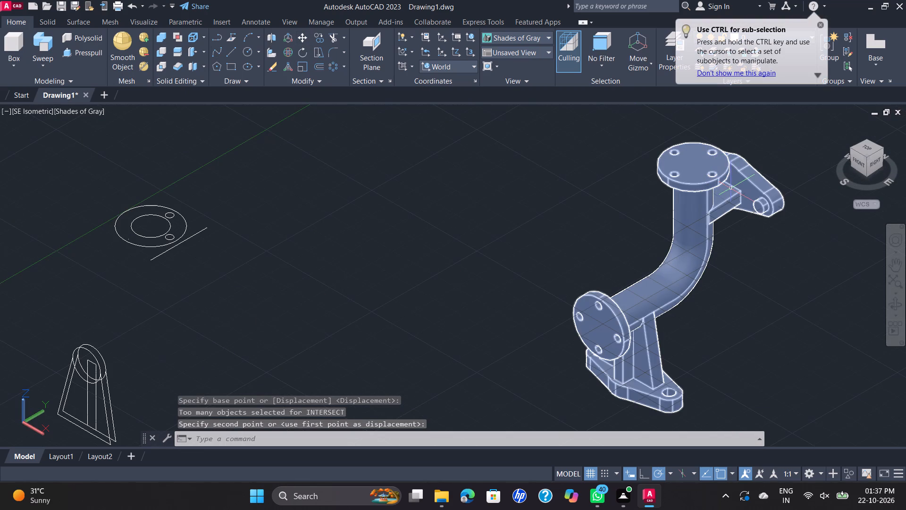
{"action": "scroll", "coordinate": [511, 284], "scroll_direction": "down", "scroll_amount": 1}
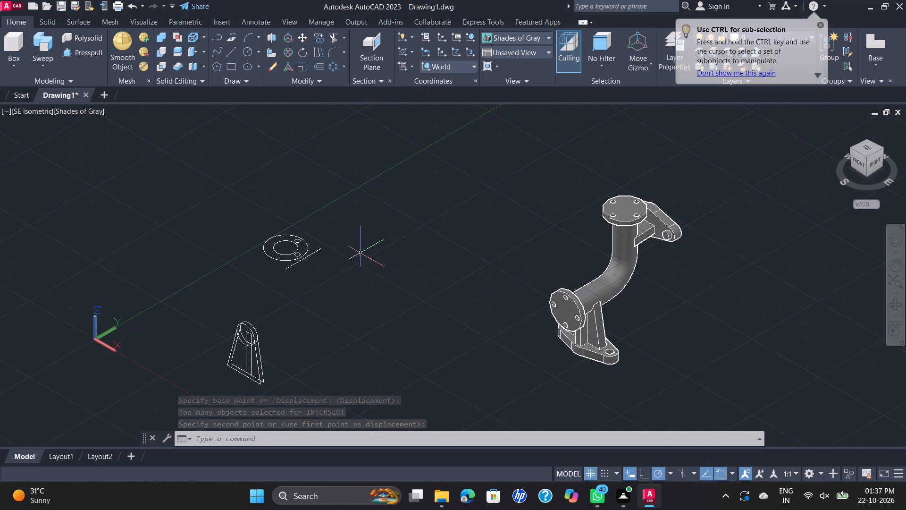
{"action": "left_click_drag", "start_coordinate": [318, 211], "coordinate": [313, 212]}
{"action": "left_click", "coordinate": [198, 392]}
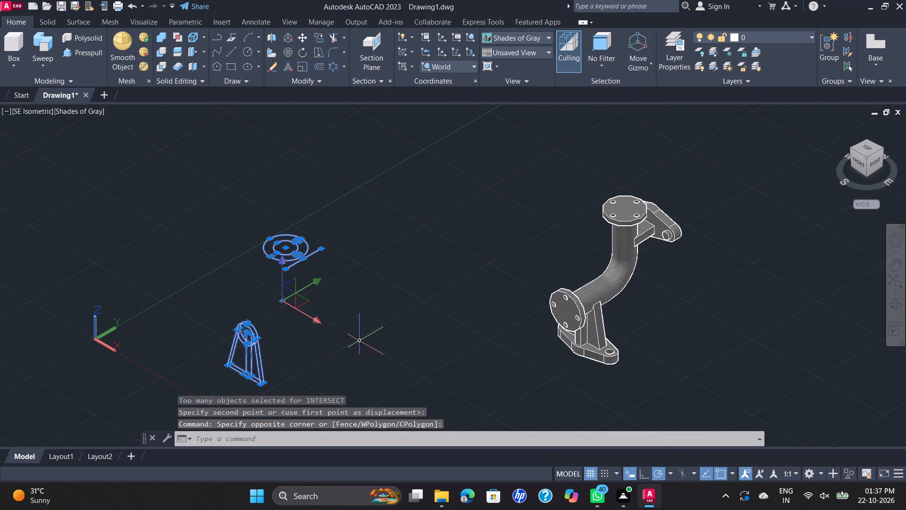
{"action": "key", "text": "Delete"}
Draw a circle of diameter 45 in the empty space beside the upper flange.
{"action": "scroll", "coordinate": [723, 248], "scroll_direction": "up", "scroll_amount": 3}
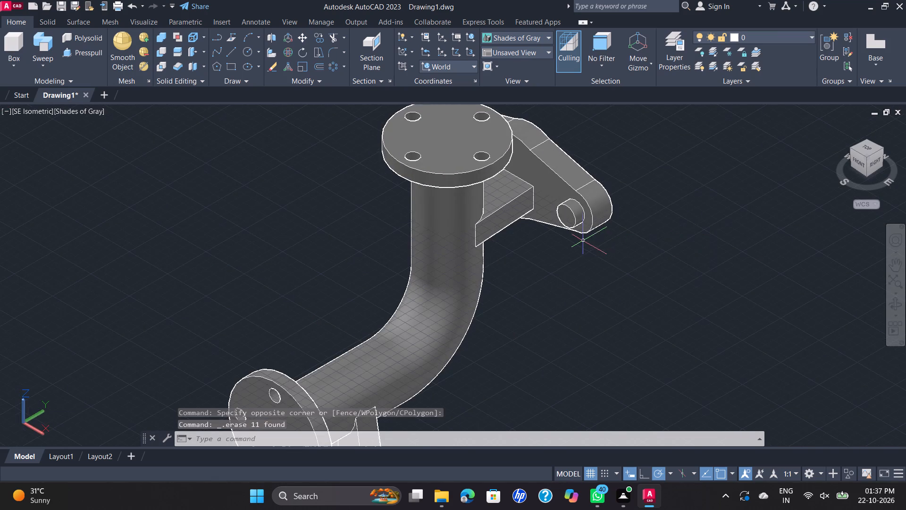
{"action": "scroll", "coordinate": [583, 241], "scroll_direction": "down", "scroll_amount": 1}
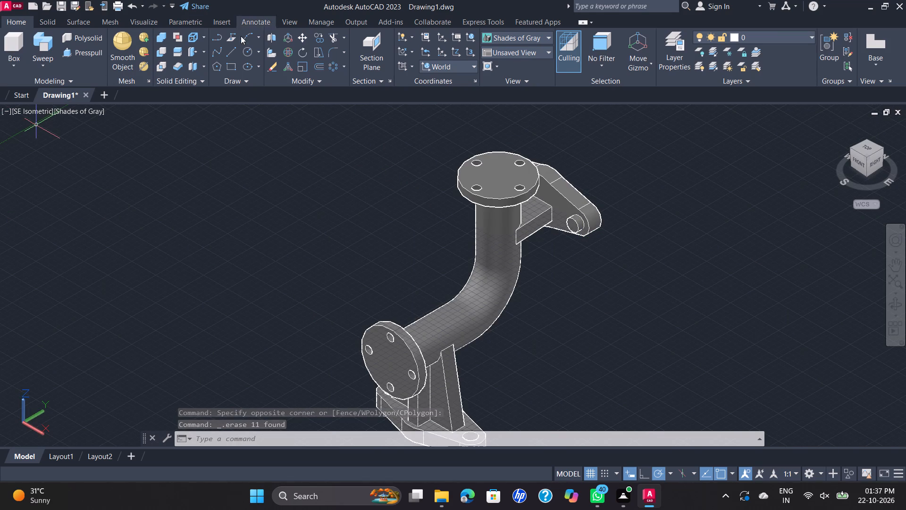
{"action": "left_click", "coordinate": [245, 52]}
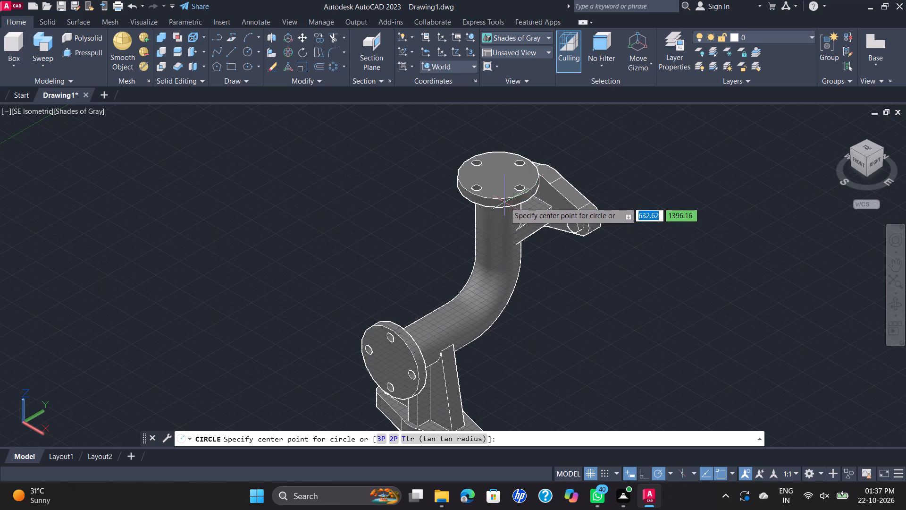
{"action": "scroll", "coordinate": [499, 173], "scroll_direction": "up", "scroll_amount": 2}
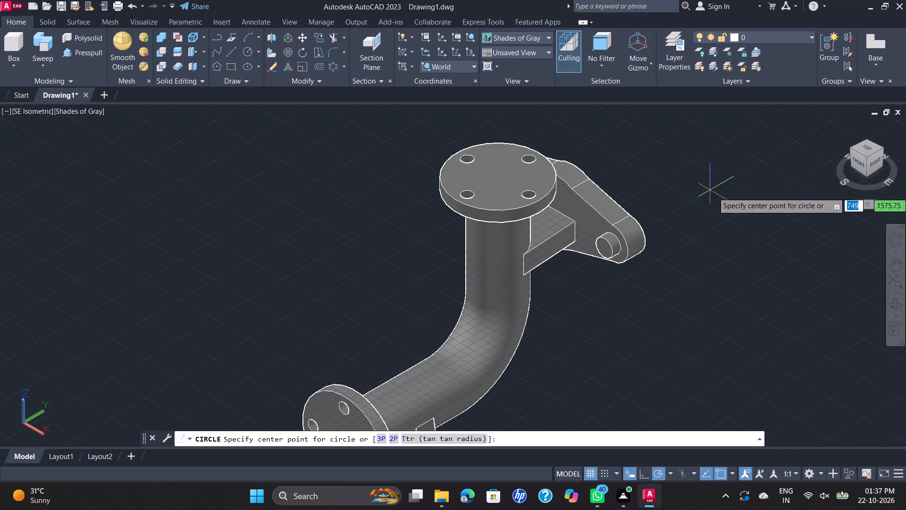
{"action": "left_click", "coordinate": [718, 193]}
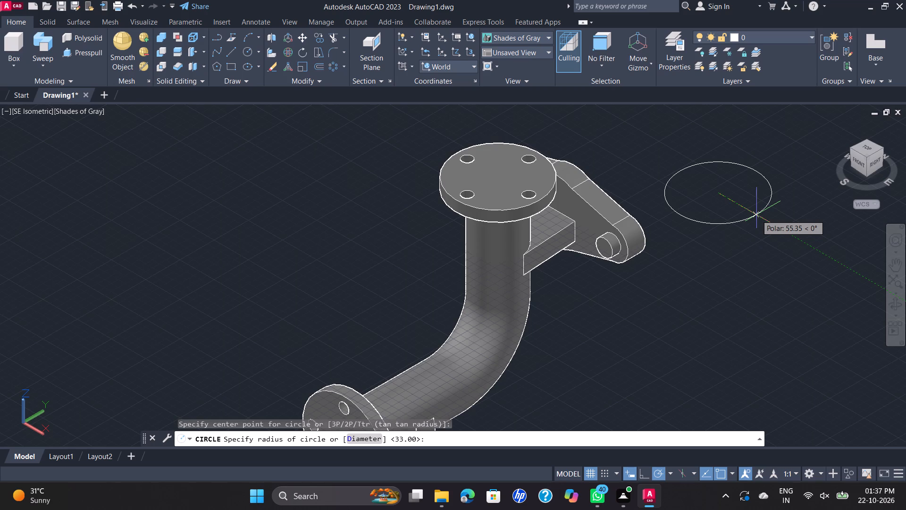
{"action": "key", "text": "d"}
{"action": "key", "text": "Return"}
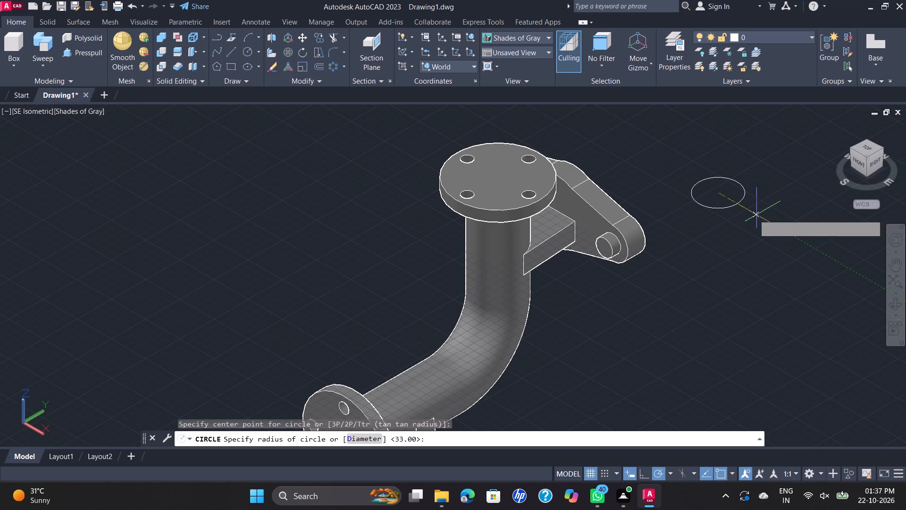
{"action": "type", "text": "45"}
{"action": "key", "text": "Return"}
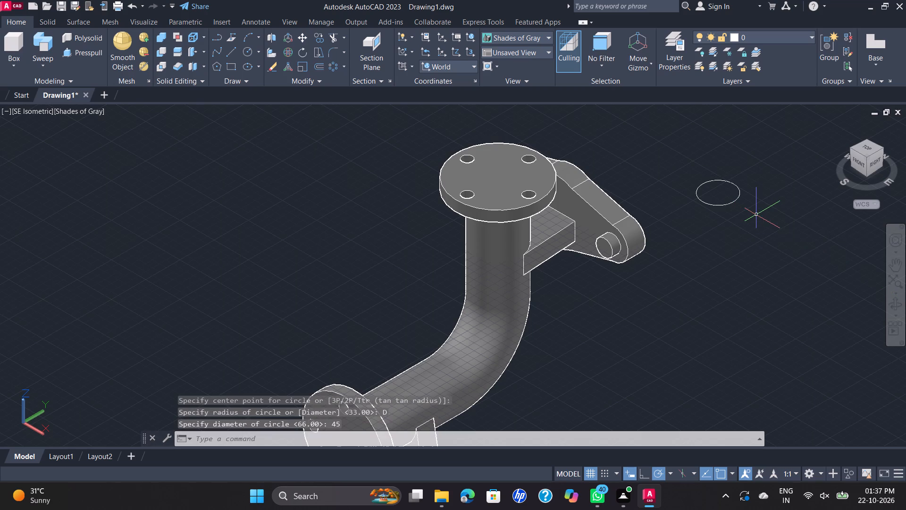
Move the 45-diameter circle by its centre onto the centre of the upper flange's top face.
{"action": "scroll", "coordinate": [724, 189], "scroll_direction": "up", "scroll_amount": 1}
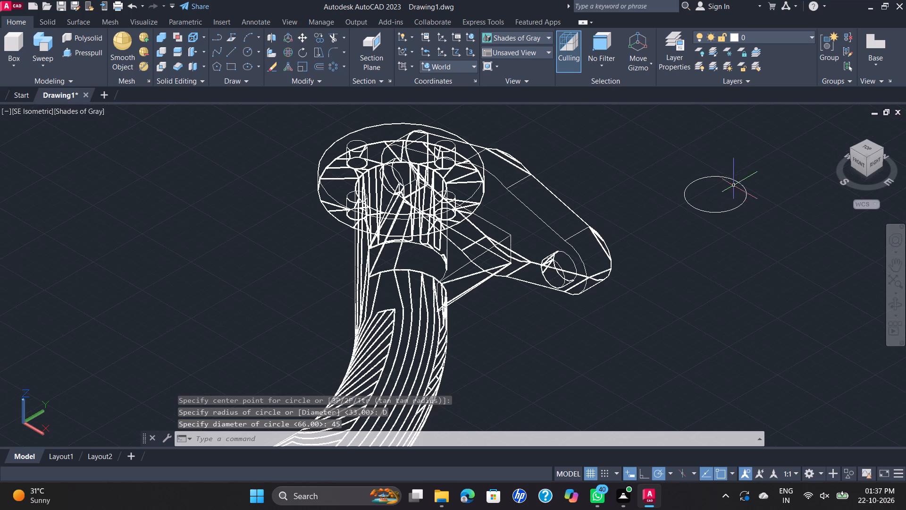
{"action": "scroll", "coordinate": [748, 193], "scroll_direction": "down", "scroll_amount": 2}
{"action": "scroll", "coordinate": [741, 204], "scroll_direction": "up", "scroll_amount": 3}
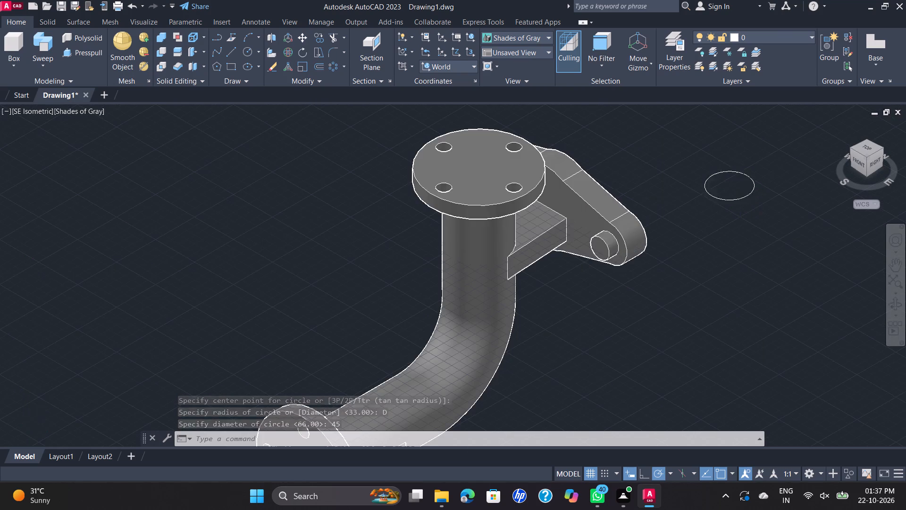
{"action": "scroll", "coordinate": [732, 180], "scroll_direction": "up", "scroll_amount": 2}
{"action": "scroll", "coordinate": [732, 180], "scroll_direction": "down", "scroll_amount": 3}
{"action": "middle_click_drag", "start_coordinate": [746, 200], "coordinate": [714, 217]}
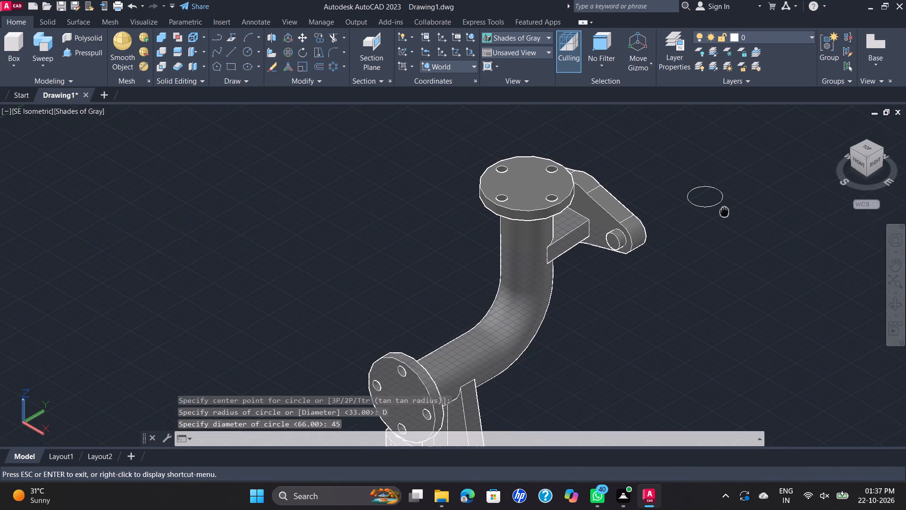
{"action": "middle_click_drag", "start_coordinate": [714, 217], "coordinate": [698, 232]}
{"action": "left_click", "coordinate": [699, 219]}
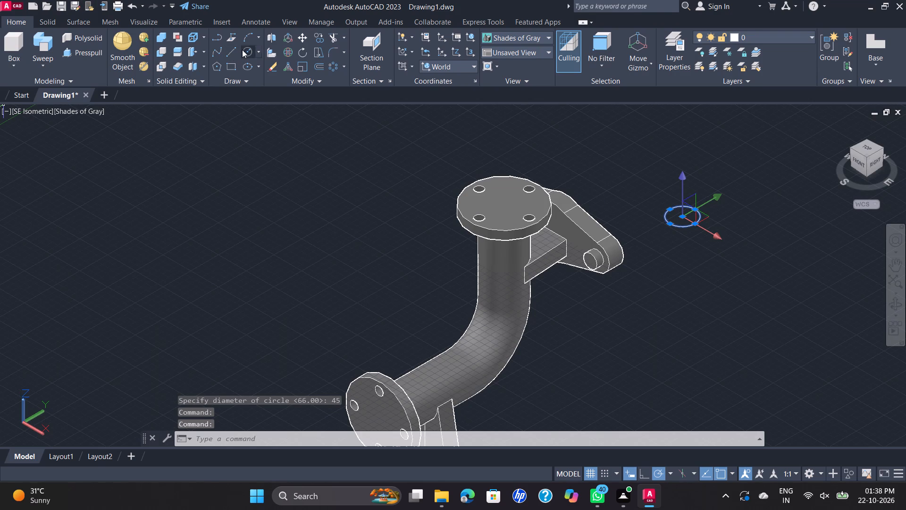
{"action": "left_click", "coordinate": [298, 40]}
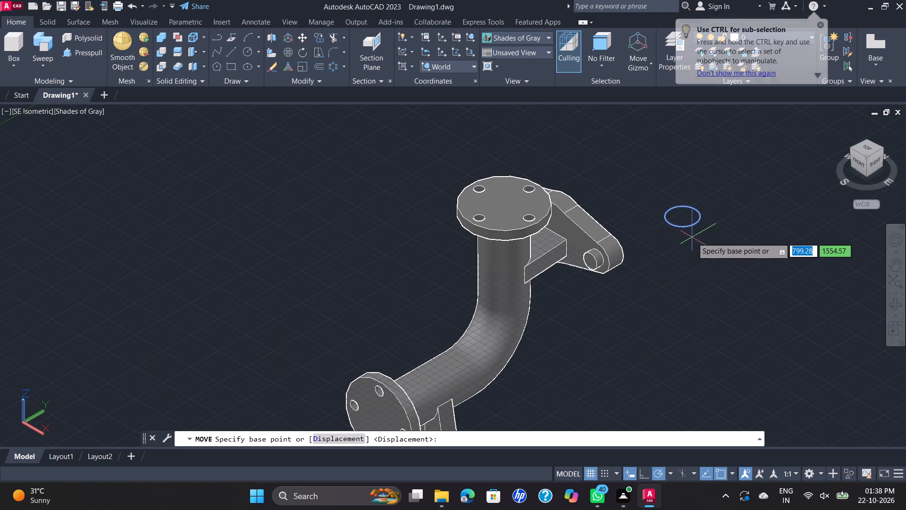
{"action": "left_click", "coordinate": [682, 215]}
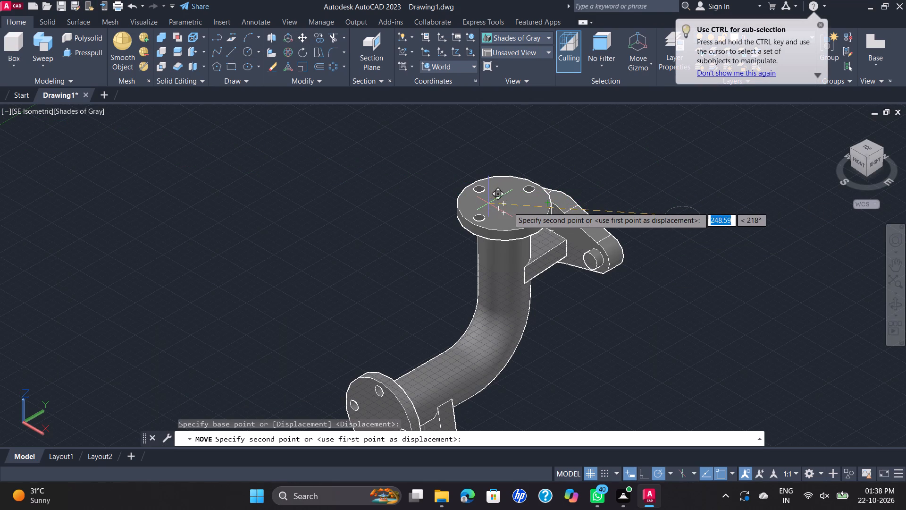
{"action": "scroll", "coordinate": [506, 204], "scroll_direction": "up", "scroll_amount": 4}
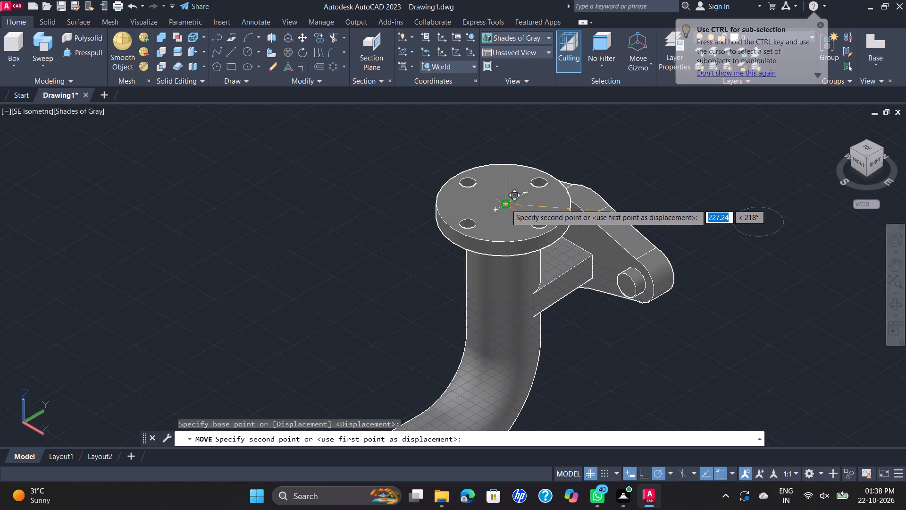
{"action": "scroll", "coordinate": [506, 204], "scroll_direction": "up", "scroll_amount": 2}
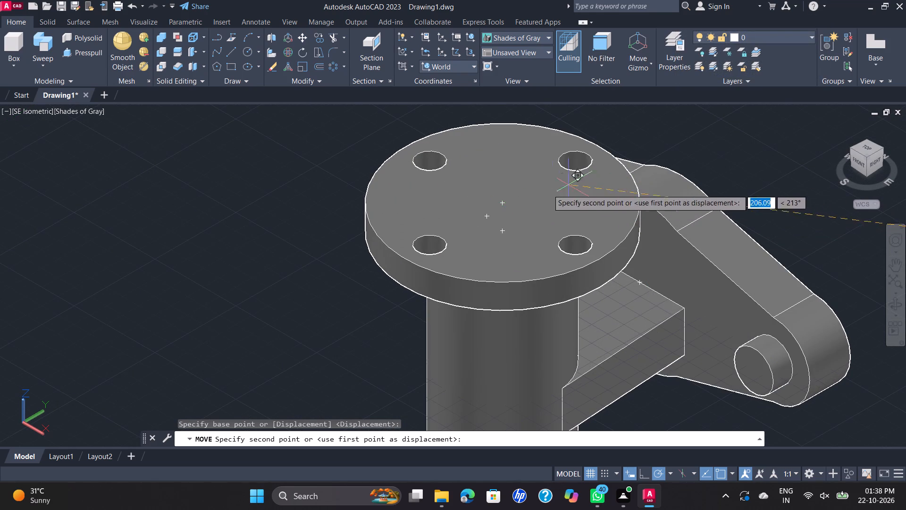
{"action": "scroll", "coordinate": [499, 205], "scroll_direction": "up", "scroll_amount": 3}
{"action": "left_click", "coordinate": [499, 205]}
Set the model view to Front, with the lower round flange in close view.
{"action": "scroll", "coordinate": [512, 205], "scroll_direction": "down", "scroll_amount": 3}
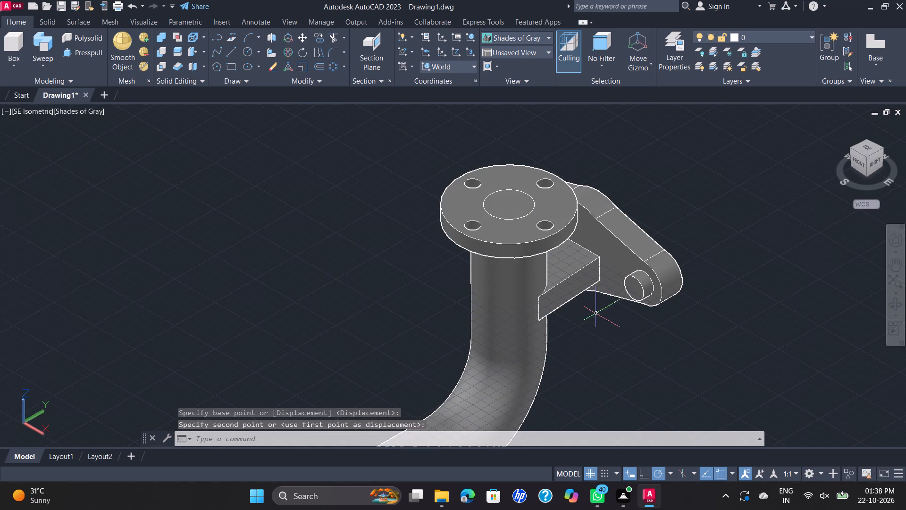
{"action": "middle_click_drag", "start_coordinate": [604, 309], "coordinate": [627, 233]}
{"action": "scroll", "coordinate": [627, 233], "scroll_direction": "down", "scroll_amount": 1}
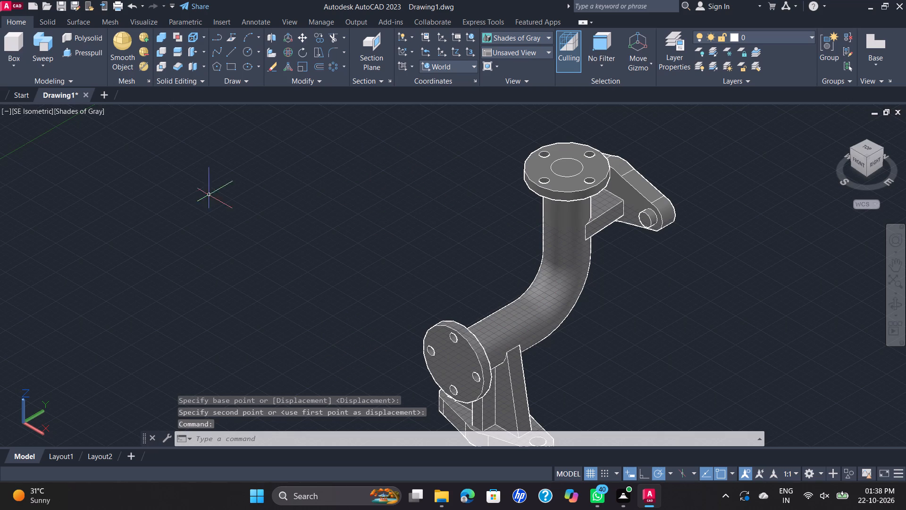
{"action": "middle_click_drag", "start_coordinate": [463, 308], "coordinate": [469, 301]}
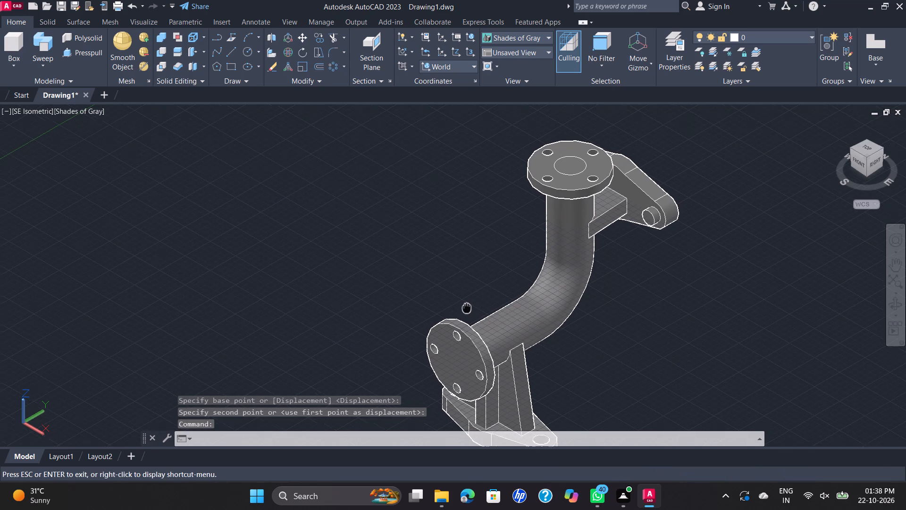
{"action": "middle_click_drag", "start_coordinate": [469, 301], "coordinate": [415, 277]}
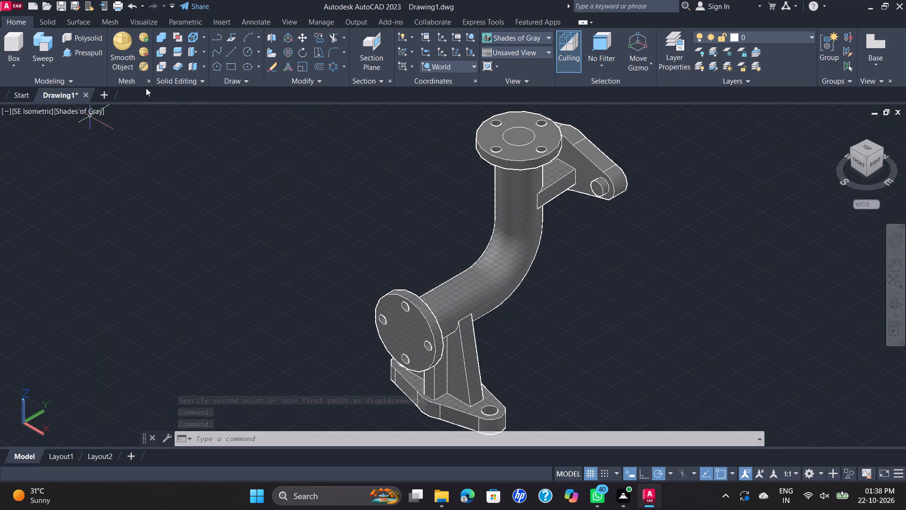
{"action": "left_click", "coordinate": [25, 106]}
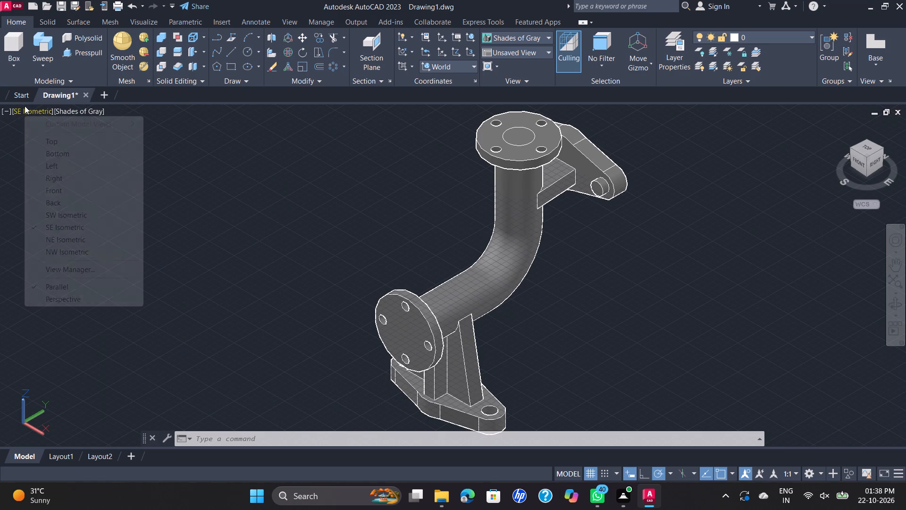
{"action": "left_click", "coordinate": [67, 192]}
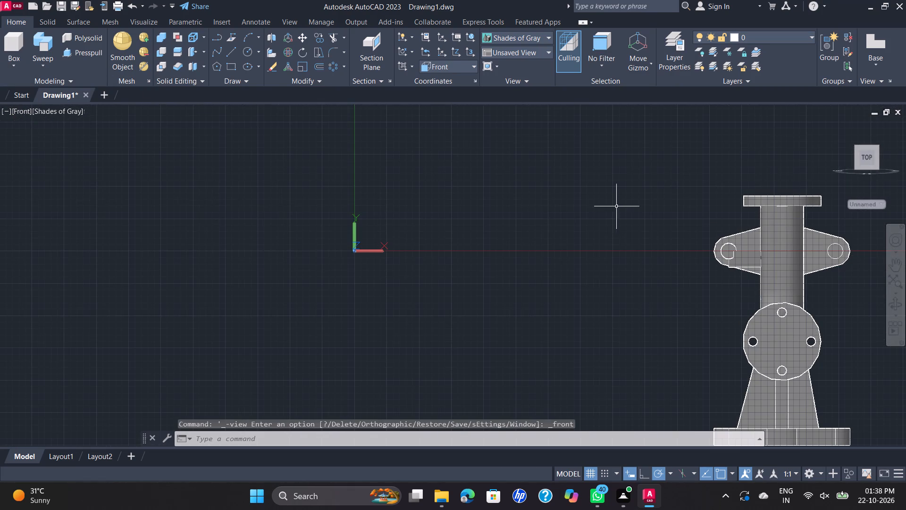
{"action": "middle_click_drag", "start_coordinate": [672, 216], "coordinate": [329, 170]}
{"action": "scroll", "coordinate": [458, 233], "scroll_direction": "up", "scroll_amount": 2}
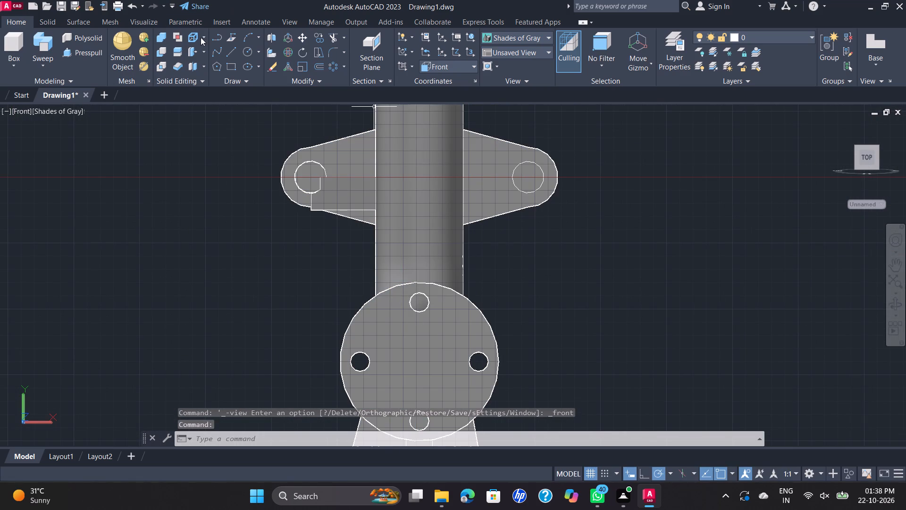
Draw a circle of diameter 45 in the empty space beside the lower round flange.
{"action": "left_click", "coordinate": [249, 47]}
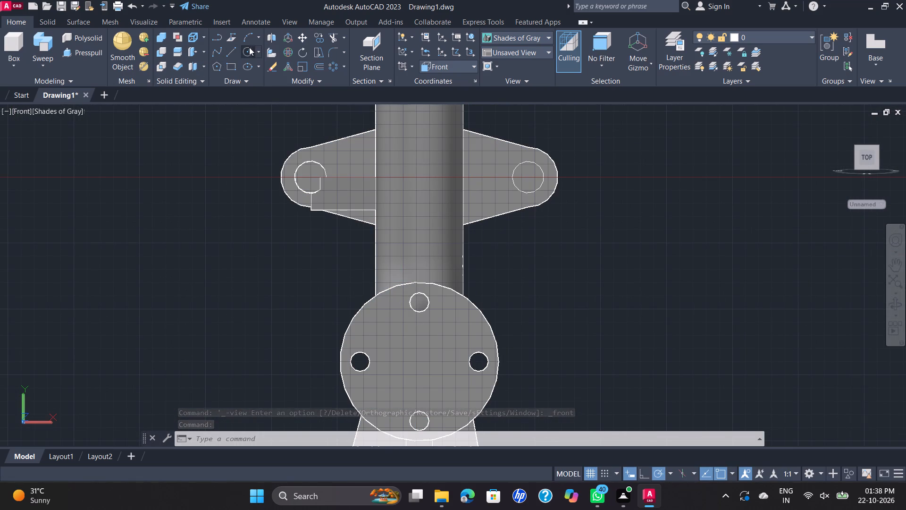
{"action": "left_click_drag", "start_coordinate": [623, 294], "coordinate": [628, 293]}
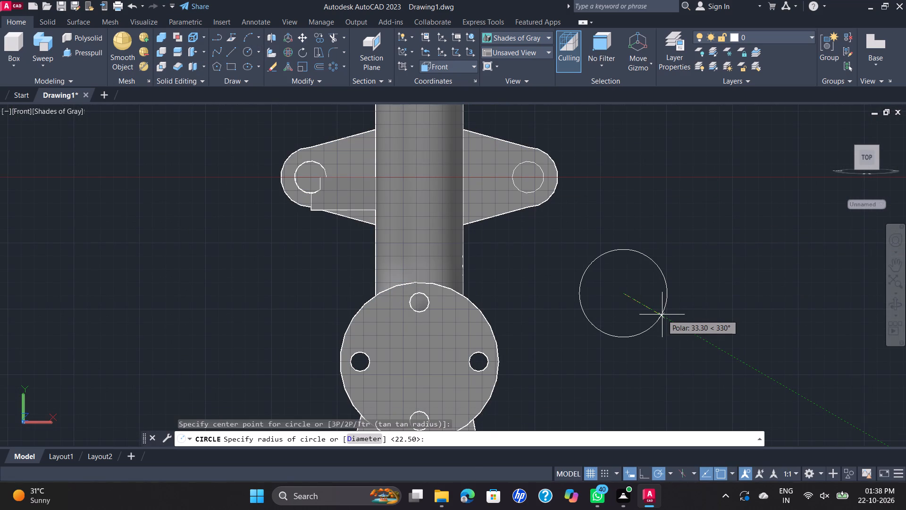
{"action": "key", "text": "d"}
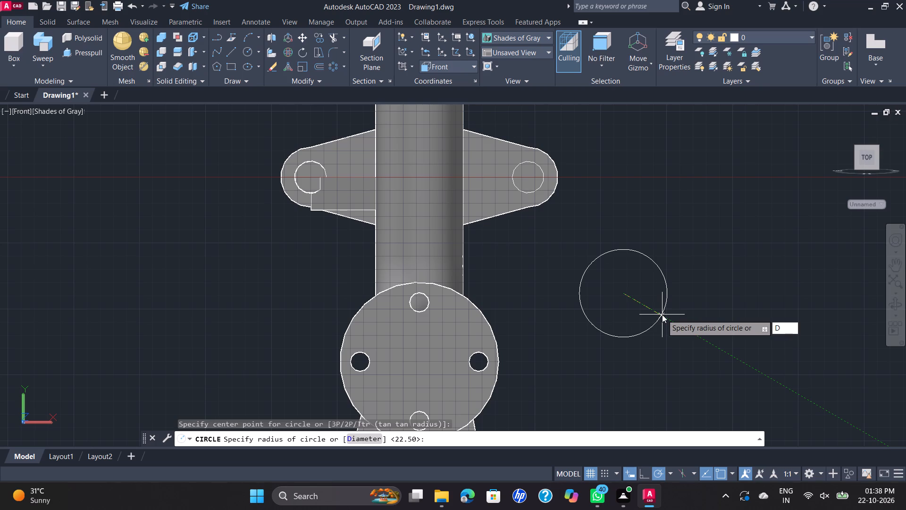
{"action": "key", "text": "Return"}
{"action": "type", "text": "45"}
{"action": "key", "text": "Return"}
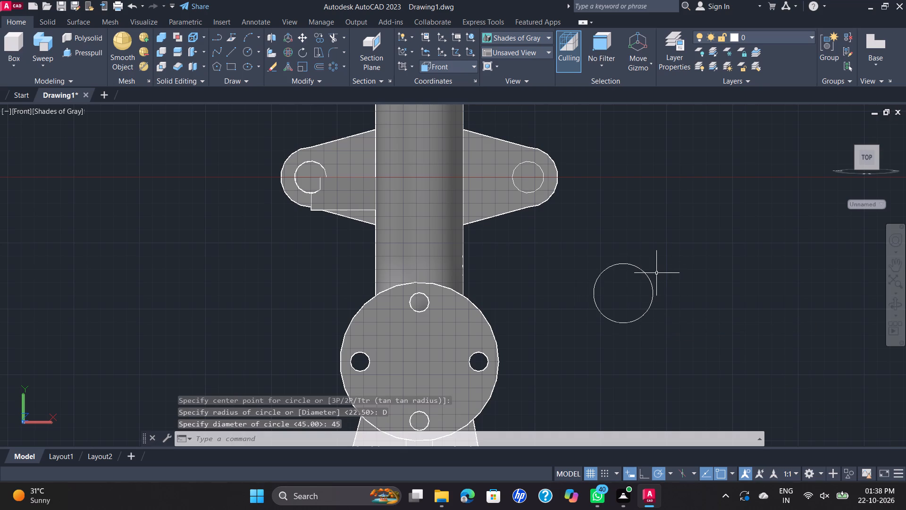
Move the new 45-diameter circle by its centre onto the centre of the lower round flange's face.
{"action": "left_click_drag", "start_coordinate": [663, 274], "coordinate": [658, 273]}
{"action": "left_click", "coordinate": [635, 281]}
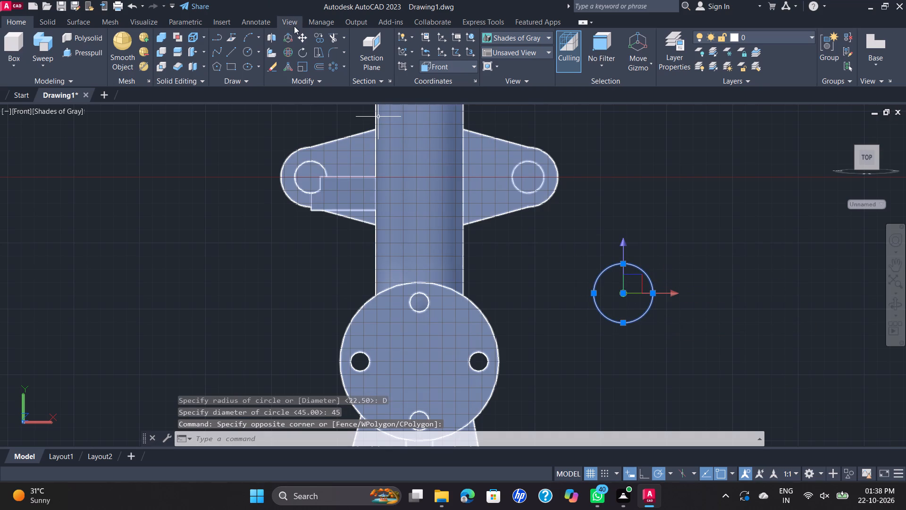
{"action": "left_click", "coordinate": [303, 32]}
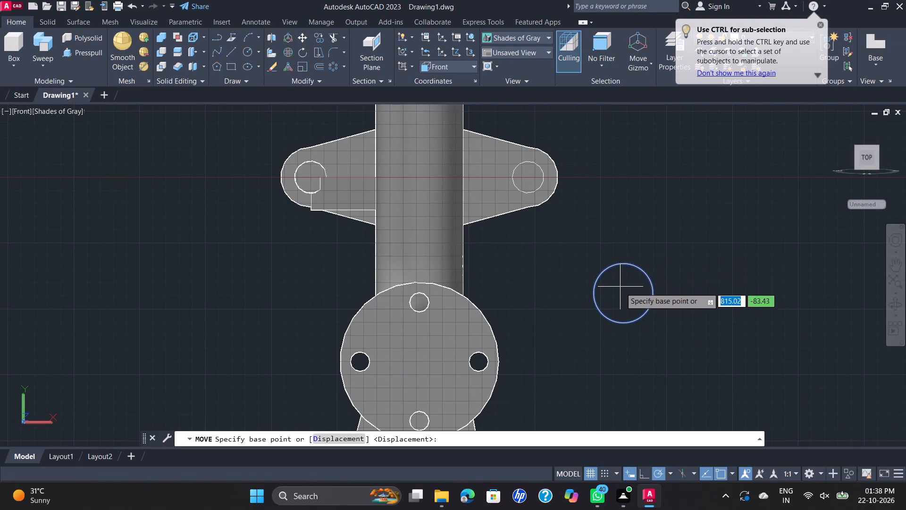
{"action": "left_click", "coordinate": [624, 293]}
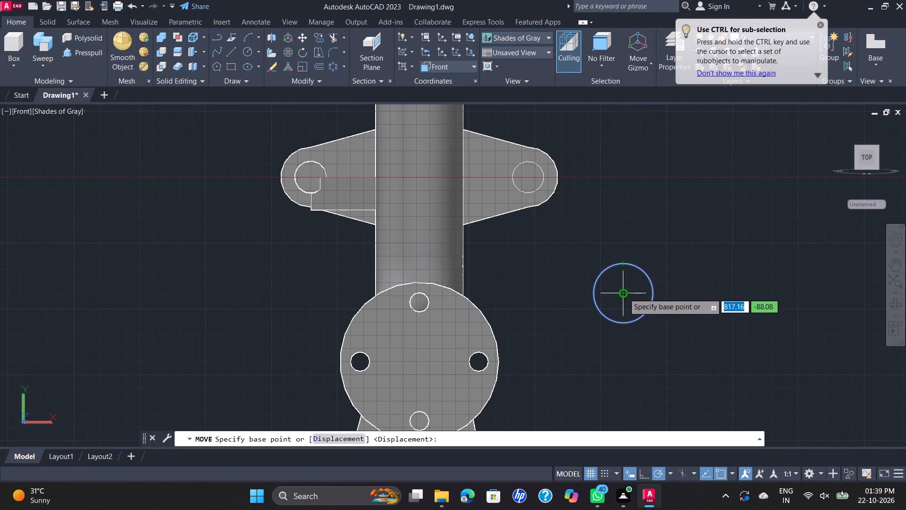
{"action": "left_click", "coordinate": [419, 361]}
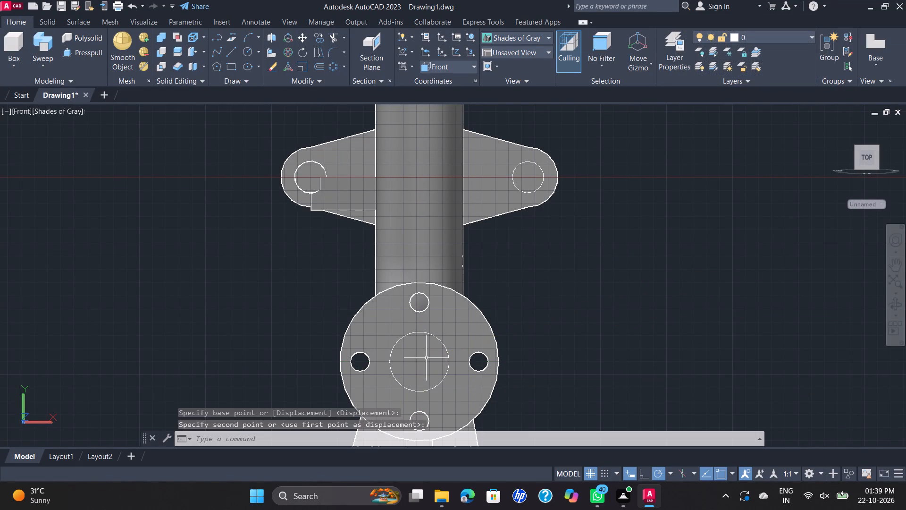
{"action": "key", "text": "Escape"}
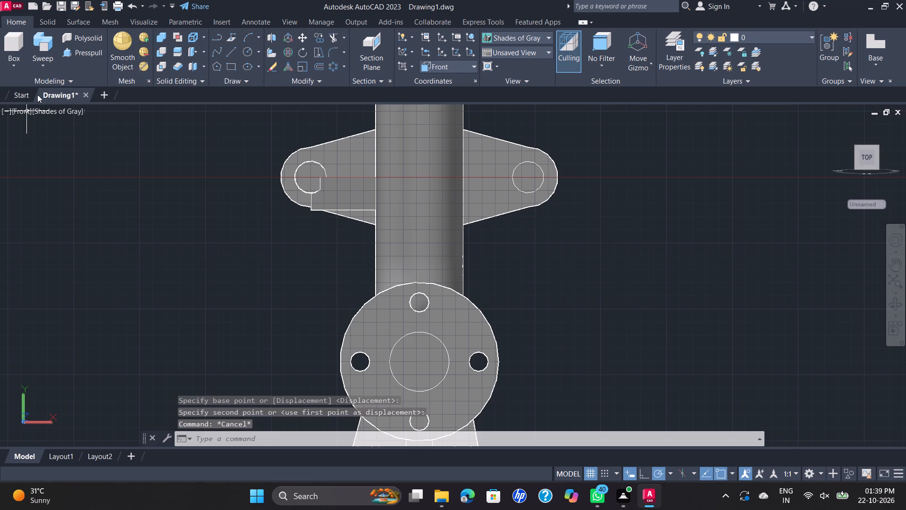
Set the model view to SE Isometric with the whole pipe bend in close view.
{"action": "left_click", "coordinate": [18, 108]}
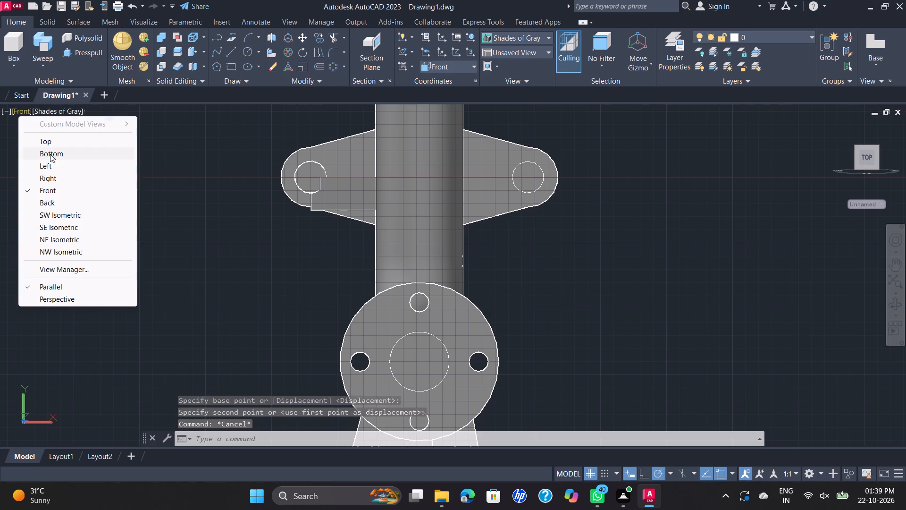
{"action": "left_click", "coordinate": [46, 229]}
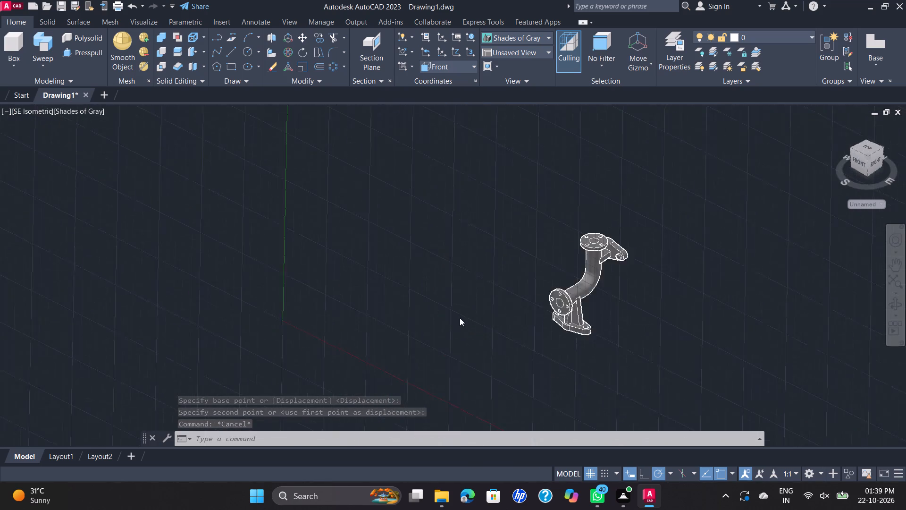
{"action": "scroll", "coordinate": [647, 287], "scroll_direction": "up", "scroll_amount": 3}
{"action": "middle_click_drag", "start_coordinate": [619, 285], "coordinate": [602, 273]}
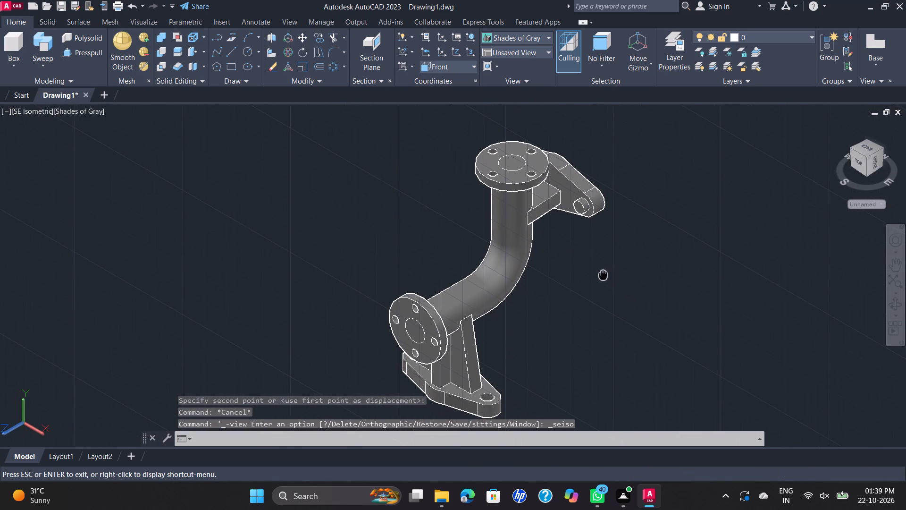
{"action": "middle_click_drag", "start_coordinate": [602, 273], "coordinate": [577, 231]}
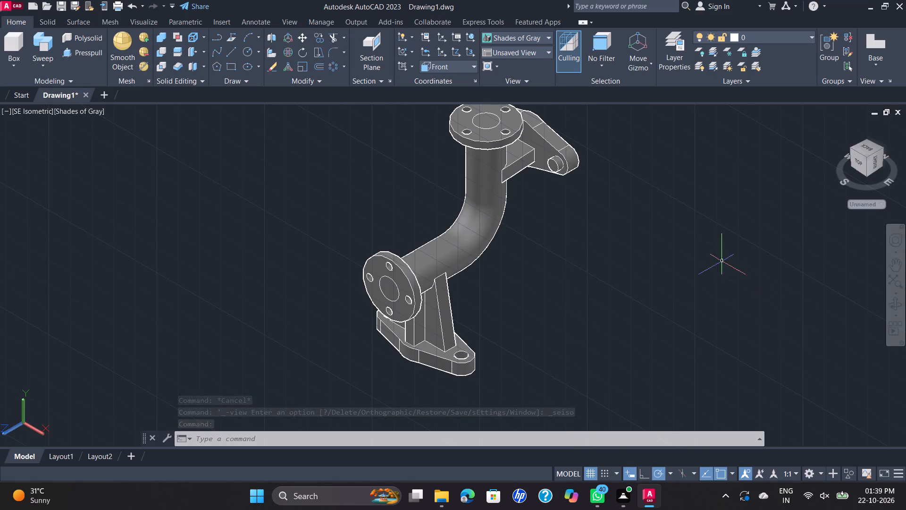
{"action": "scroll", "coordinate": [560, 170], "scroll_direction": "up", "scroll_amount": 1}
{"action": "scroll", "coordinate": [564, 179], "scroll_direction": "down", "scroll_amount": 1}
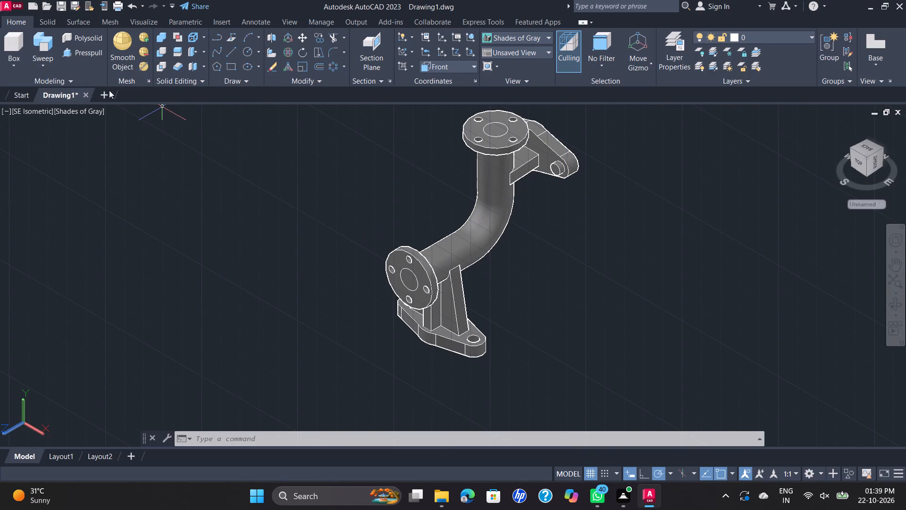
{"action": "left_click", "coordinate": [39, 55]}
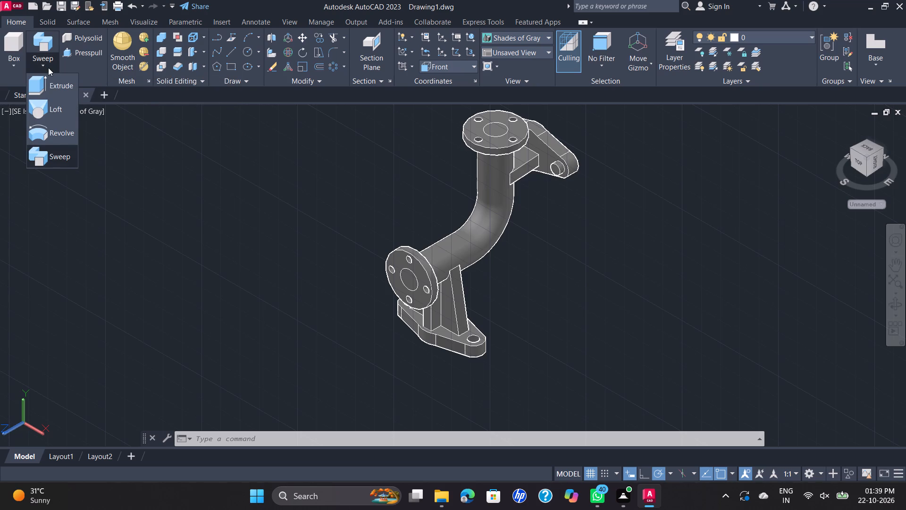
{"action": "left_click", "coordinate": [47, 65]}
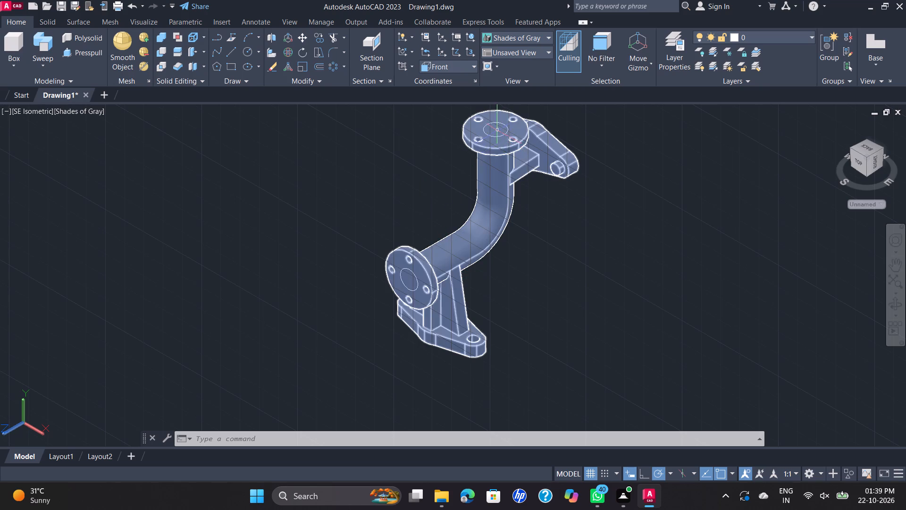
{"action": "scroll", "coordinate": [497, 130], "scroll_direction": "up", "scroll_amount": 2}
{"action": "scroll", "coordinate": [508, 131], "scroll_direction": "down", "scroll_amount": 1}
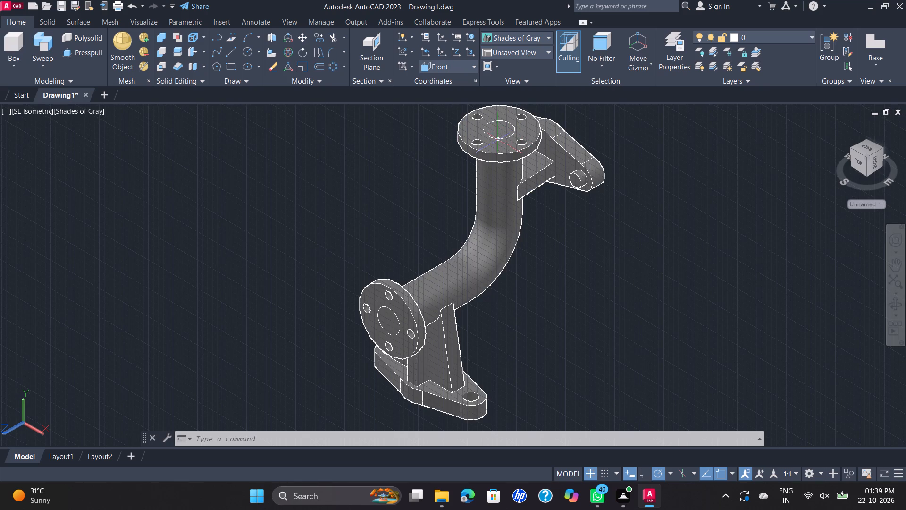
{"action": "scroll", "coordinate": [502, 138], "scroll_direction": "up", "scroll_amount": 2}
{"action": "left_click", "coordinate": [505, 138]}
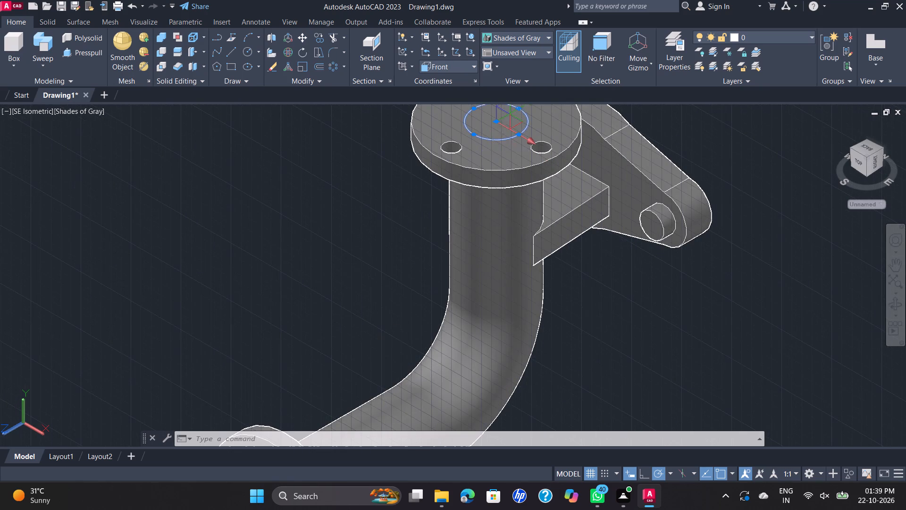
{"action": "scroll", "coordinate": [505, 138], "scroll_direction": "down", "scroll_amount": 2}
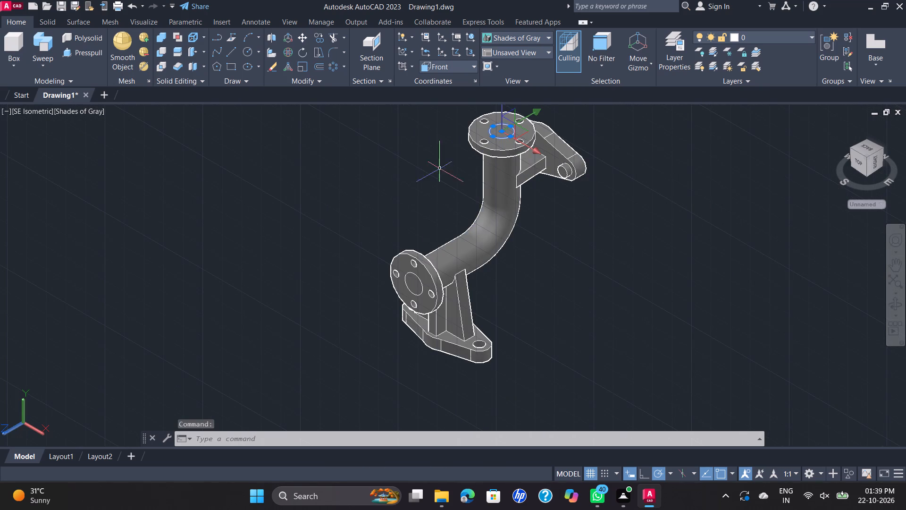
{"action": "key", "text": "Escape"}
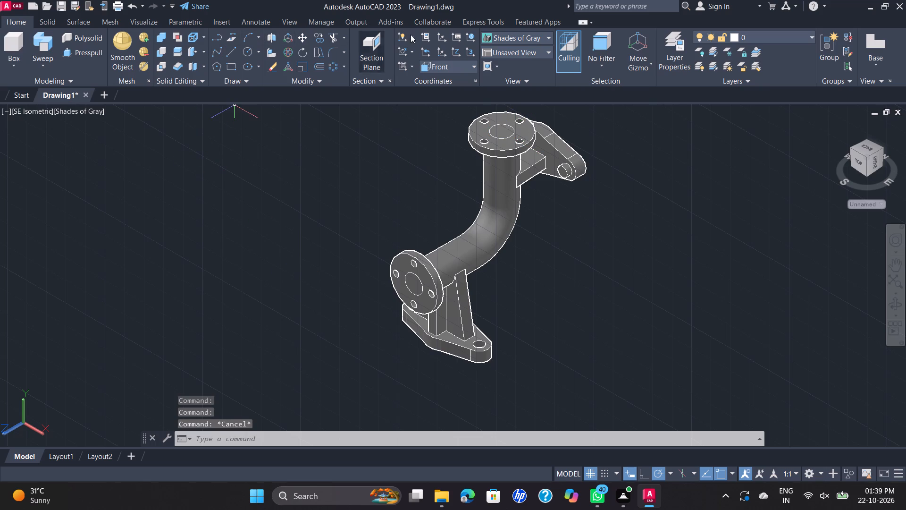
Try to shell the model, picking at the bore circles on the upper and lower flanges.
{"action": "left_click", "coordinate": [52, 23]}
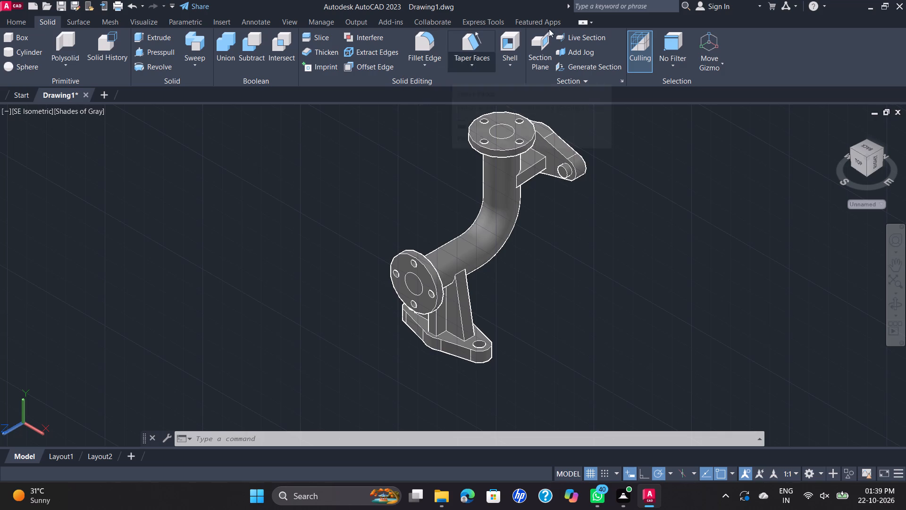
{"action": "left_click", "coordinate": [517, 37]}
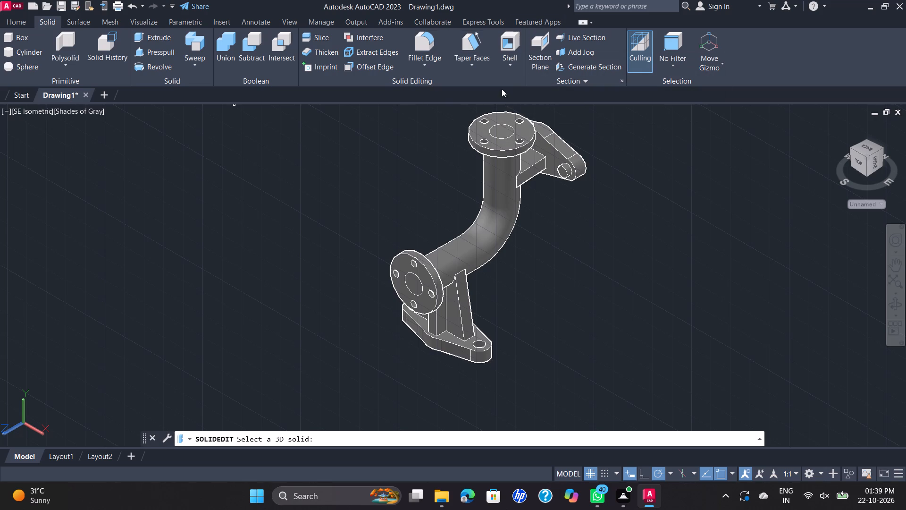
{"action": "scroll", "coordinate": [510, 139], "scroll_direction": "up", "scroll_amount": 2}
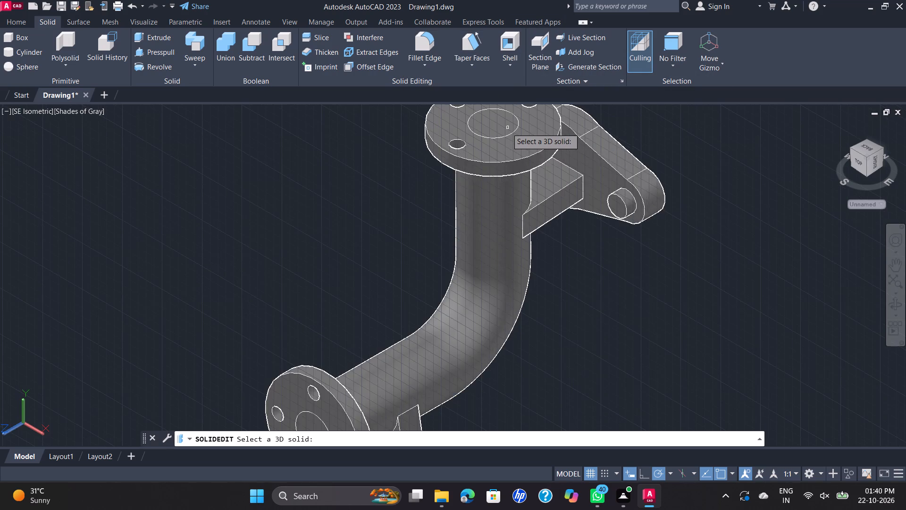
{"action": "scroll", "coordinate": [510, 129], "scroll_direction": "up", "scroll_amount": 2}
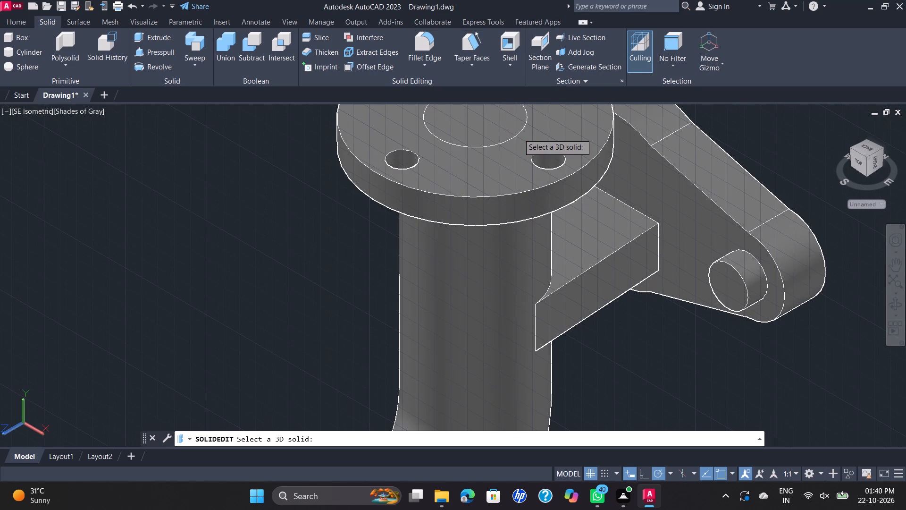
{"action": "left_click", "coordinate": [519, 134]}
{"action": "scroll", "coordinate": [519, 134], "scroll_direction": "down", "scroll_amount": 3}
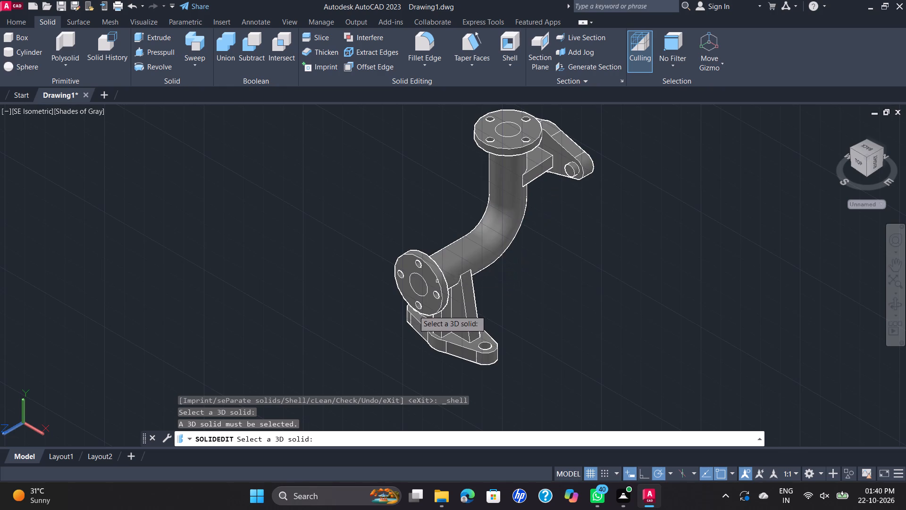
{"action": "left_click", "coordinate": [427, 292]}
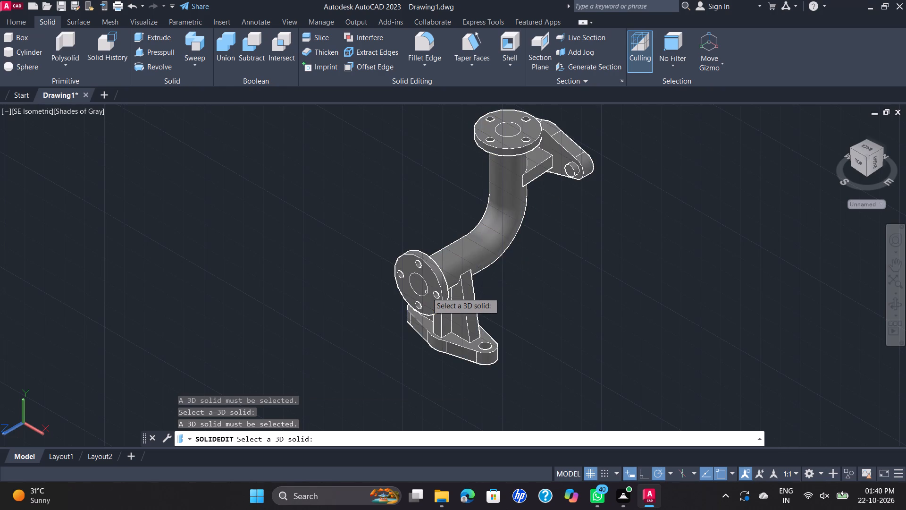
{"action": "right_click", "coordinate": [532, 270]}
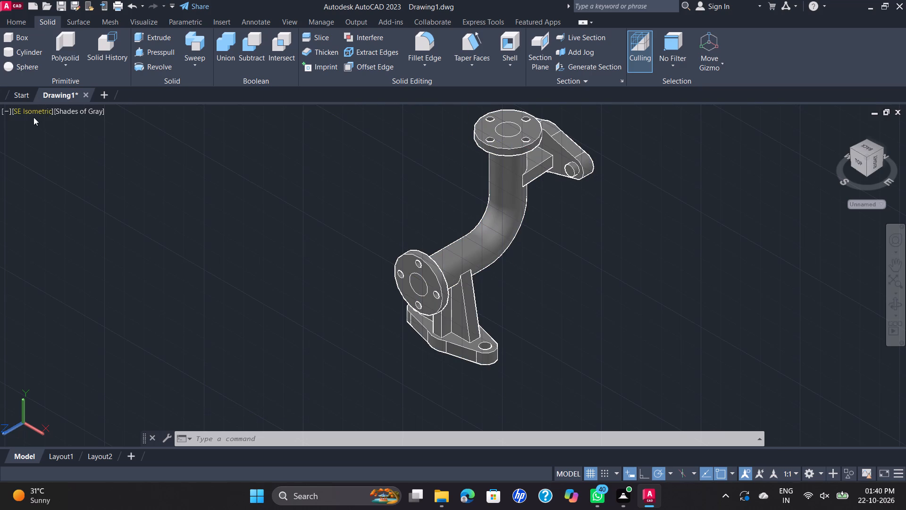
Examine the pipe path and bore circles in the 2D Wireframe visual style, and return to Shades of Gray.
{"action": "left_click", "coordinate": [72, 109]}
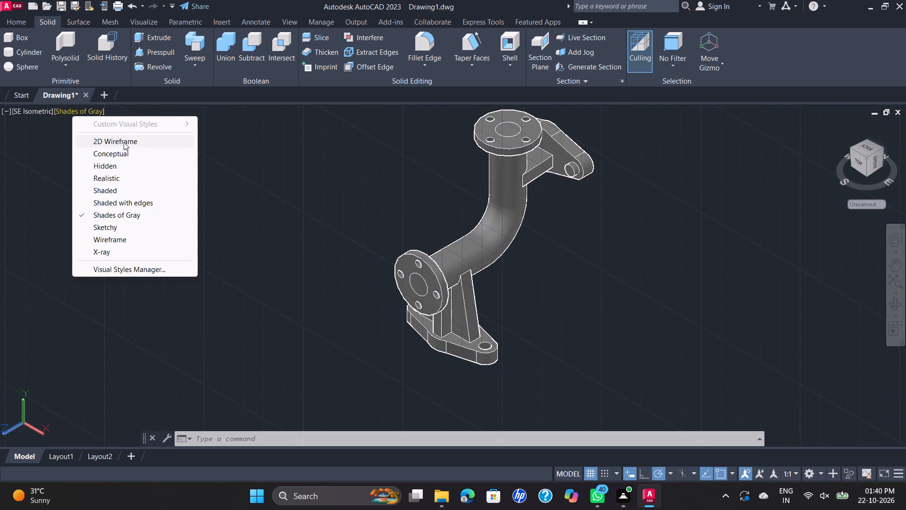
{"action": "left_click", "coordinate": [125, 138]}
{"action": "scroll", "coordinate": [518, 145], "scroll_direction": "up", "scroll_amount": 1}
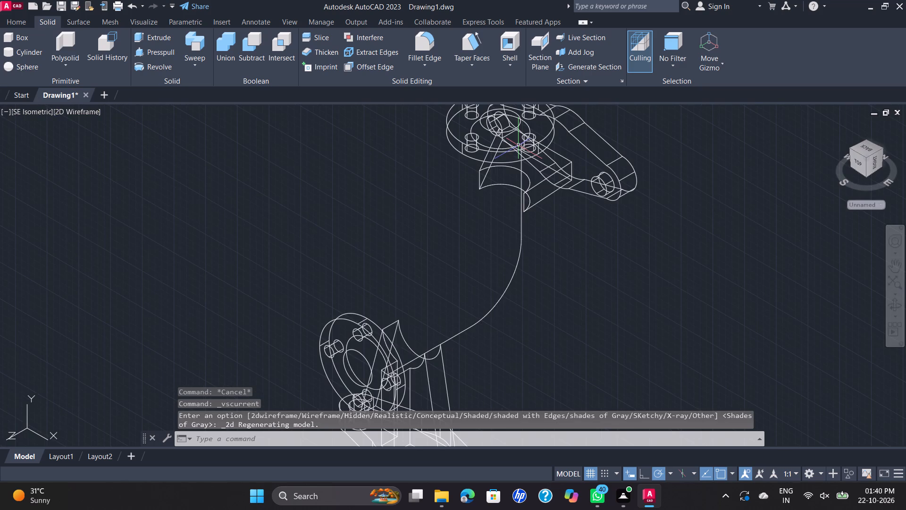
{"action": "scroll", "coordinate": [518, 144], "scroll_direction": "up", "scroll_amount": 1}
{"action": "scroll", "coordinate": [512, 153], "scroll_direction": "down", "scroll_amount": 1}
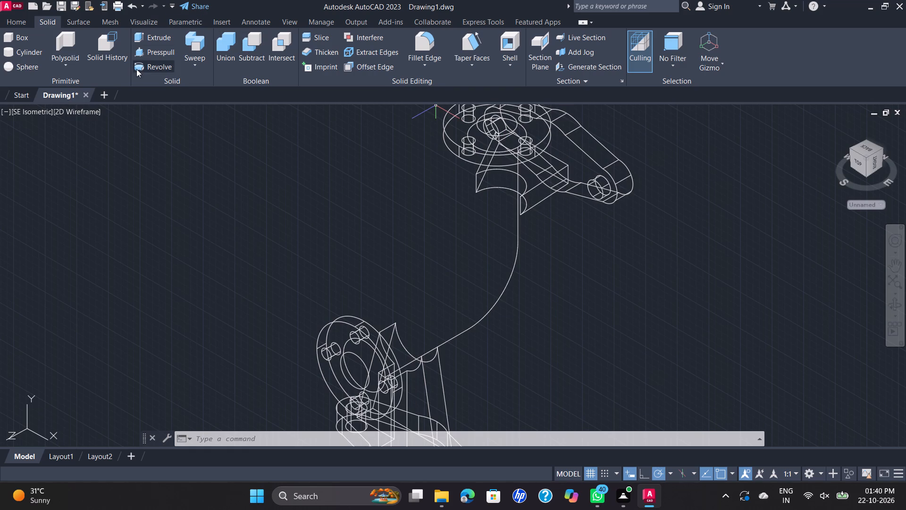
{"action": "left_click", "coordinate": [37, 107]}
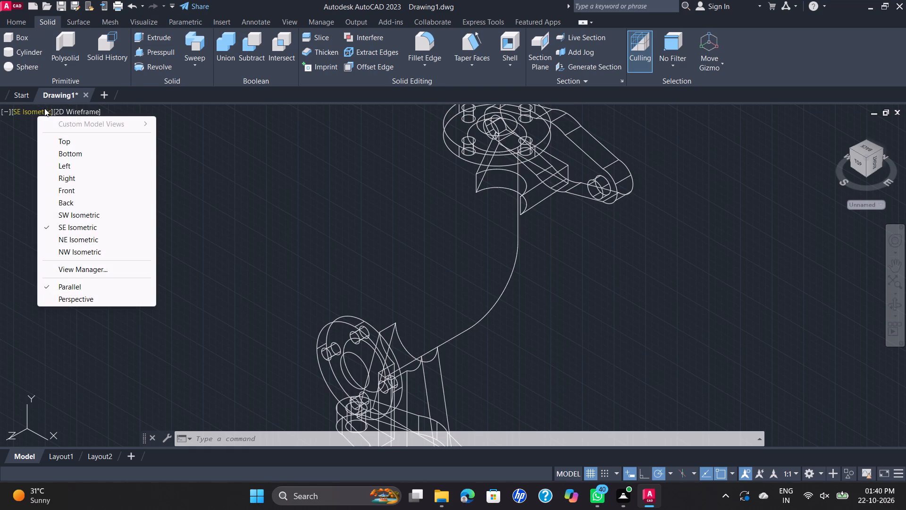
{"action": "left_click", "coordinate": [65, 110]}
{"action": "left_click", "coordinate": [70, 109]}
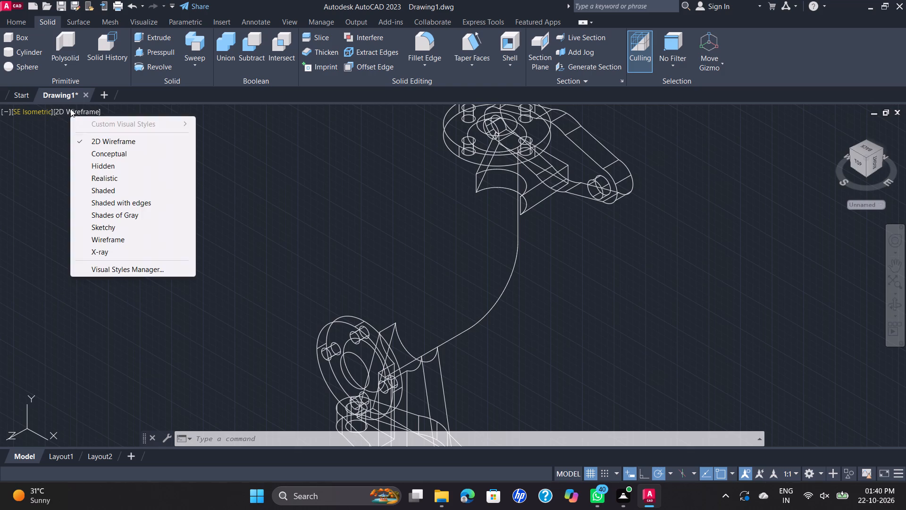
{"action": "left_click", "coordinate": [132, 144]}
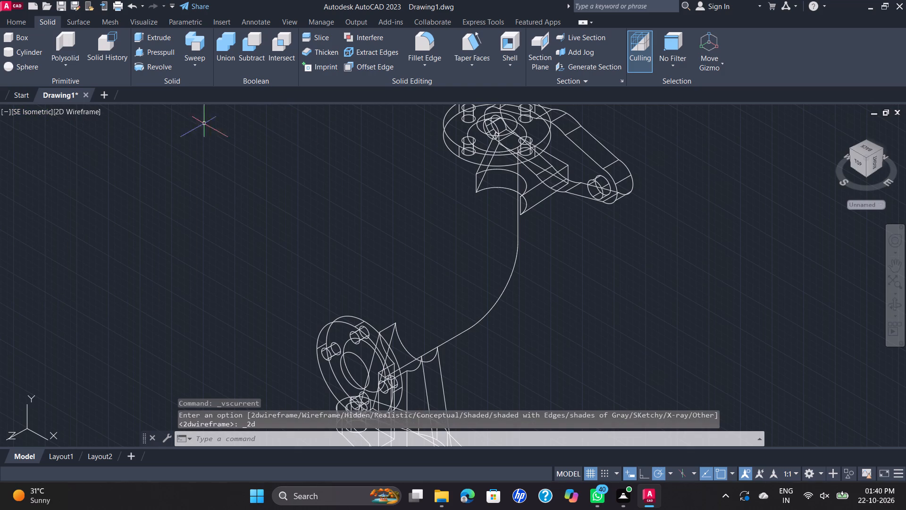
{"action": "left_click", "coordinate": [79, 115]}
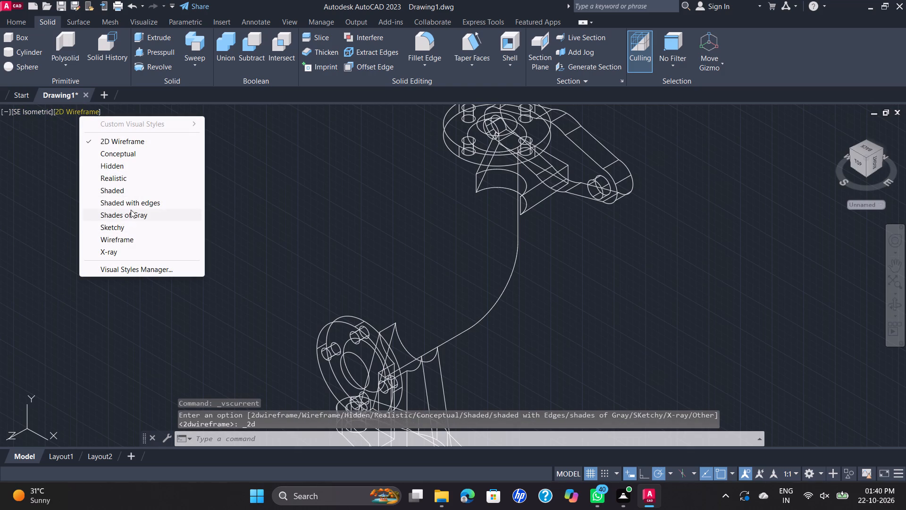
{"action": "left_click", "coordinate": [131, 212]}
{"action": "scroll", "coordinate": [502, 178], "scroll_direction": "down", "scroll_amount": 1}
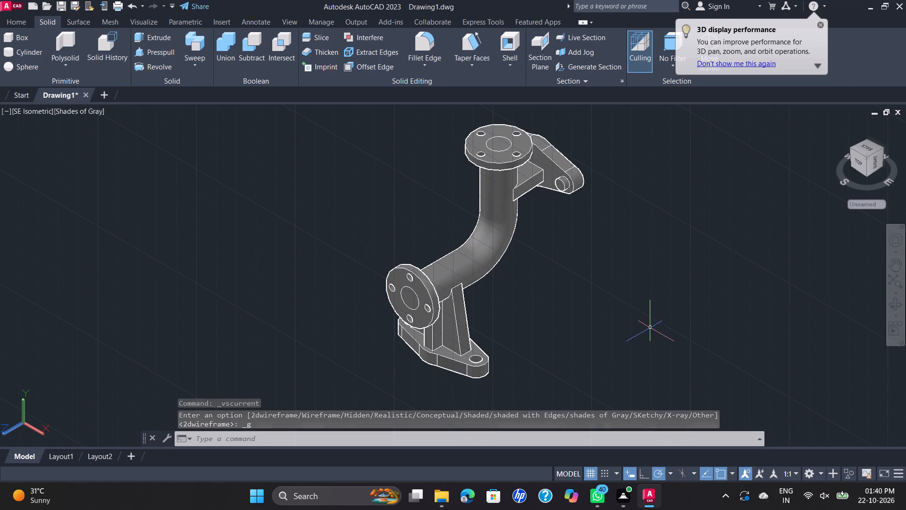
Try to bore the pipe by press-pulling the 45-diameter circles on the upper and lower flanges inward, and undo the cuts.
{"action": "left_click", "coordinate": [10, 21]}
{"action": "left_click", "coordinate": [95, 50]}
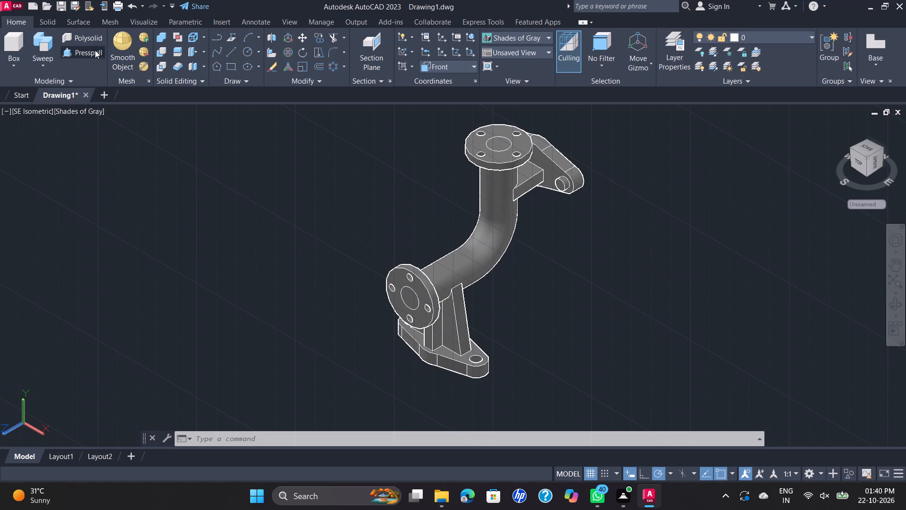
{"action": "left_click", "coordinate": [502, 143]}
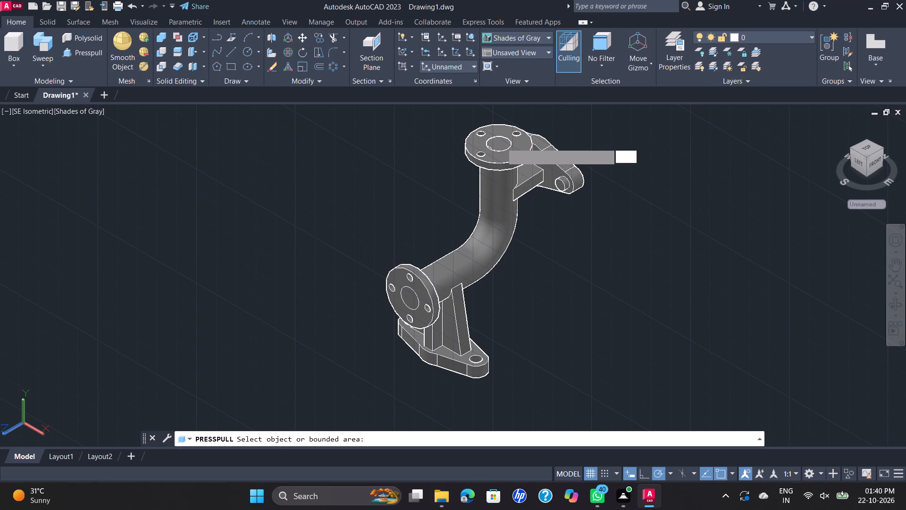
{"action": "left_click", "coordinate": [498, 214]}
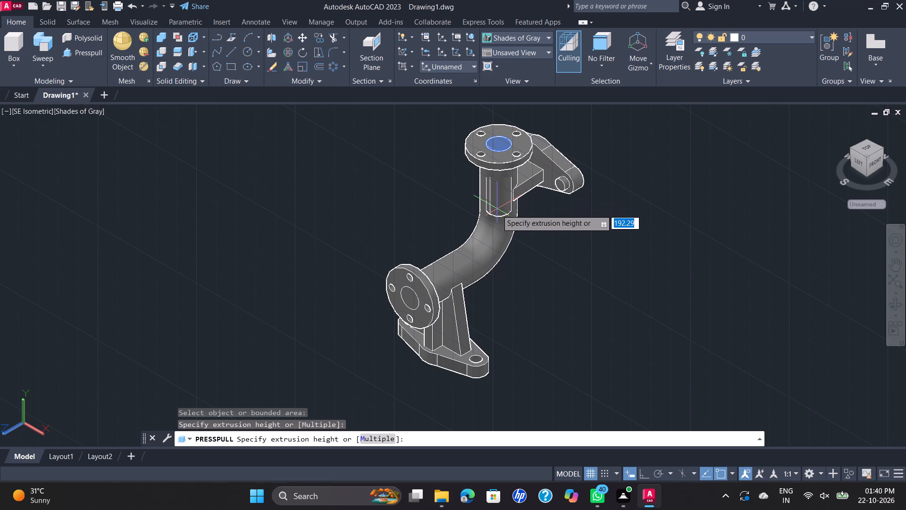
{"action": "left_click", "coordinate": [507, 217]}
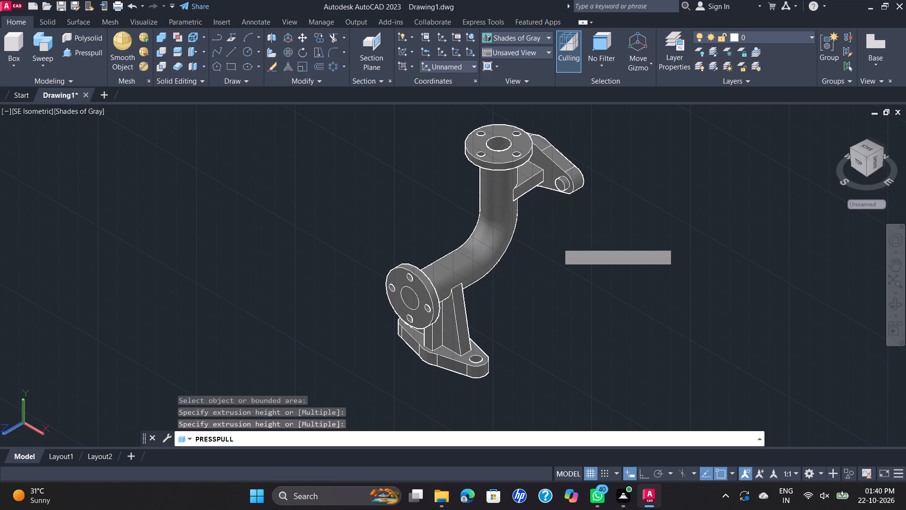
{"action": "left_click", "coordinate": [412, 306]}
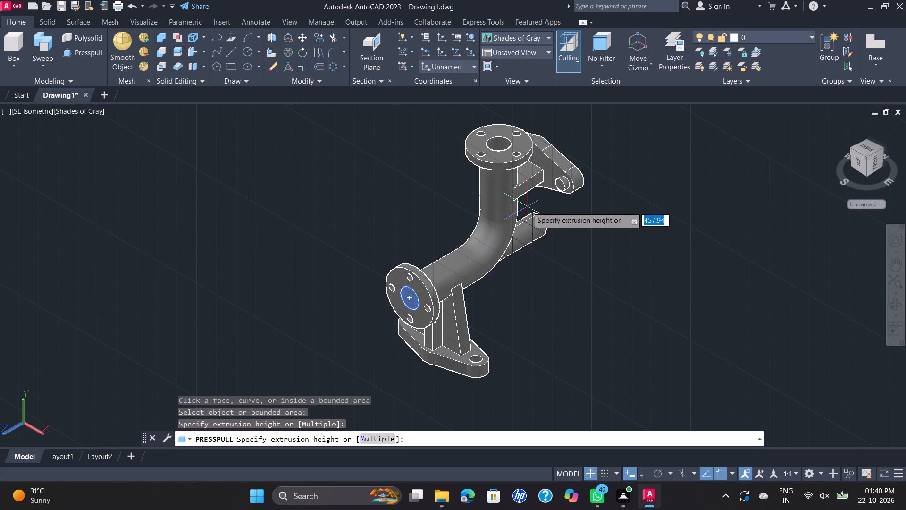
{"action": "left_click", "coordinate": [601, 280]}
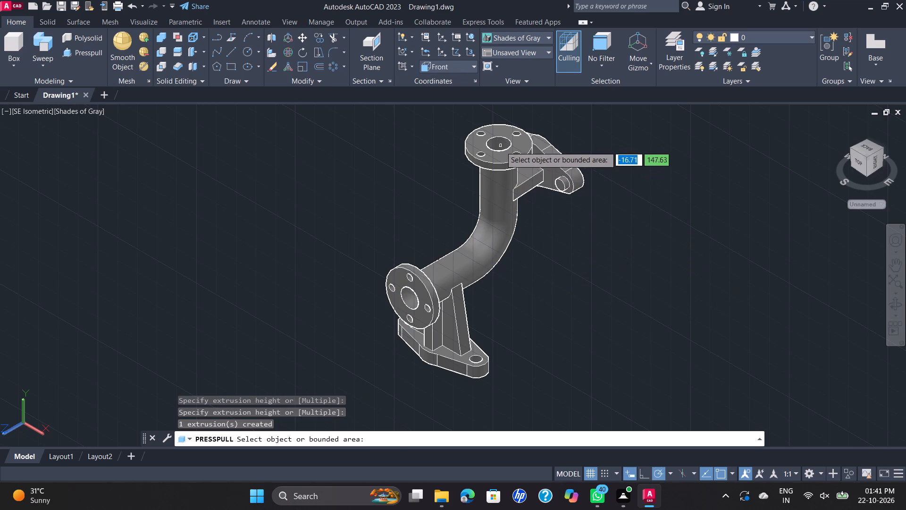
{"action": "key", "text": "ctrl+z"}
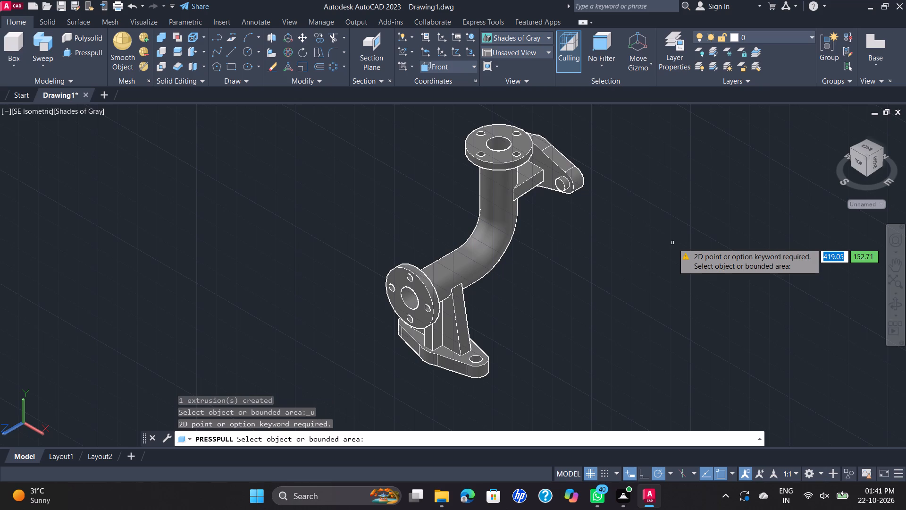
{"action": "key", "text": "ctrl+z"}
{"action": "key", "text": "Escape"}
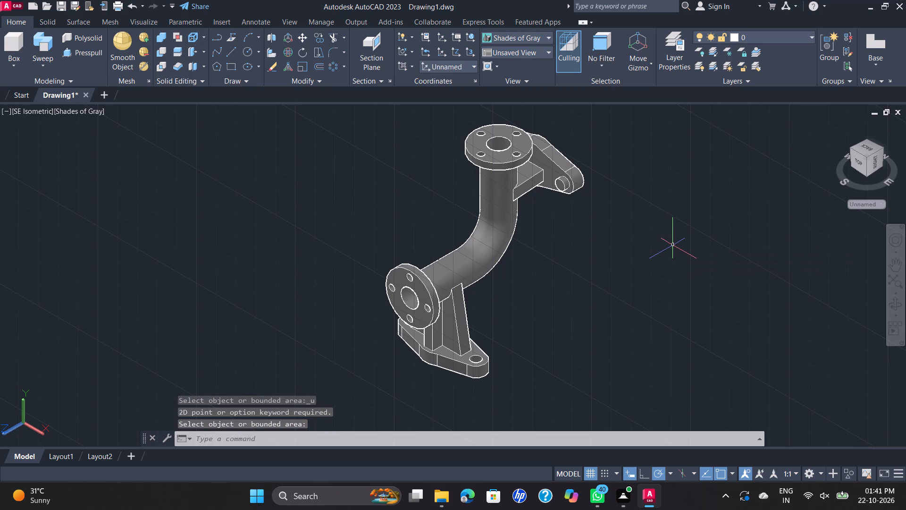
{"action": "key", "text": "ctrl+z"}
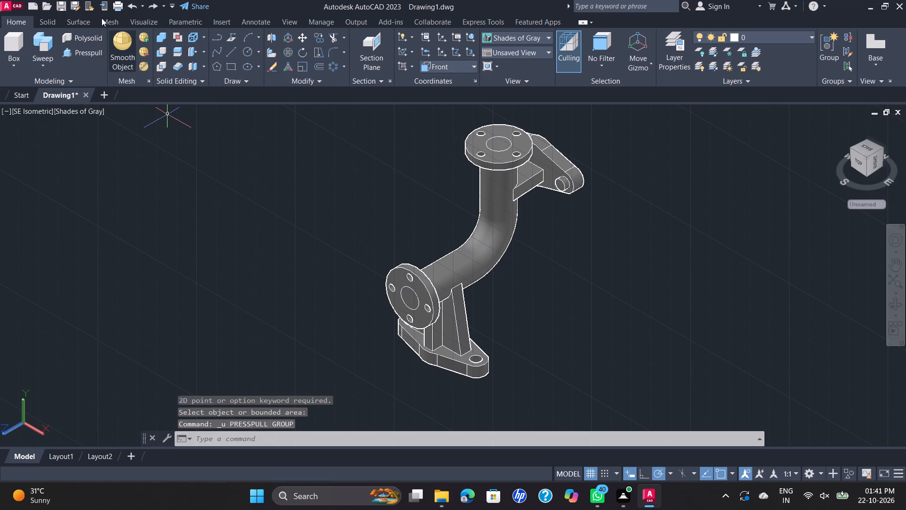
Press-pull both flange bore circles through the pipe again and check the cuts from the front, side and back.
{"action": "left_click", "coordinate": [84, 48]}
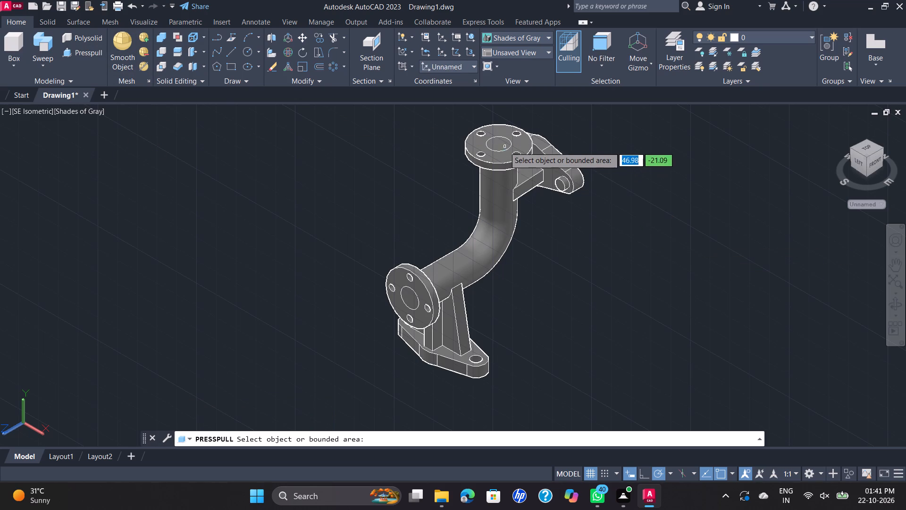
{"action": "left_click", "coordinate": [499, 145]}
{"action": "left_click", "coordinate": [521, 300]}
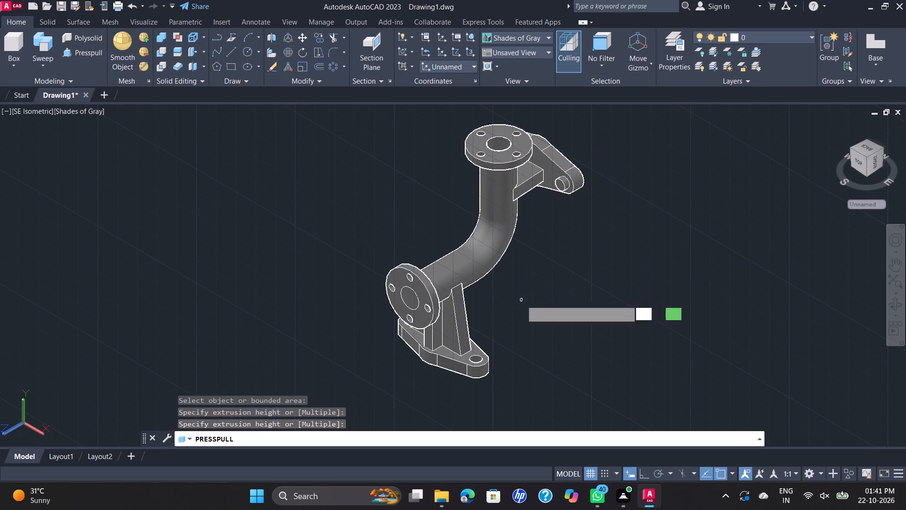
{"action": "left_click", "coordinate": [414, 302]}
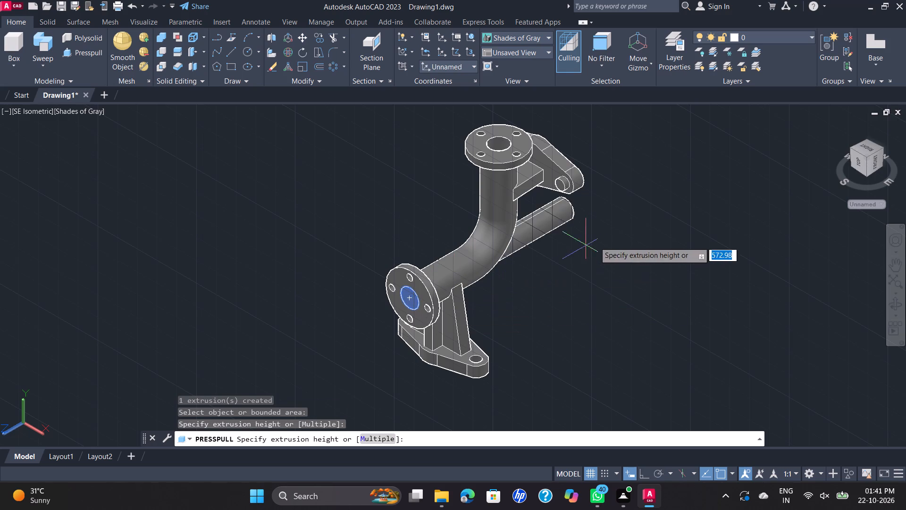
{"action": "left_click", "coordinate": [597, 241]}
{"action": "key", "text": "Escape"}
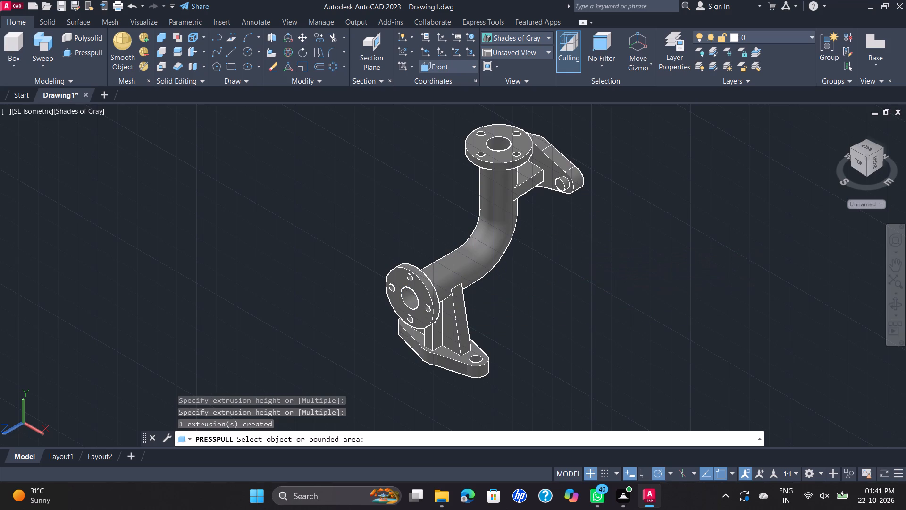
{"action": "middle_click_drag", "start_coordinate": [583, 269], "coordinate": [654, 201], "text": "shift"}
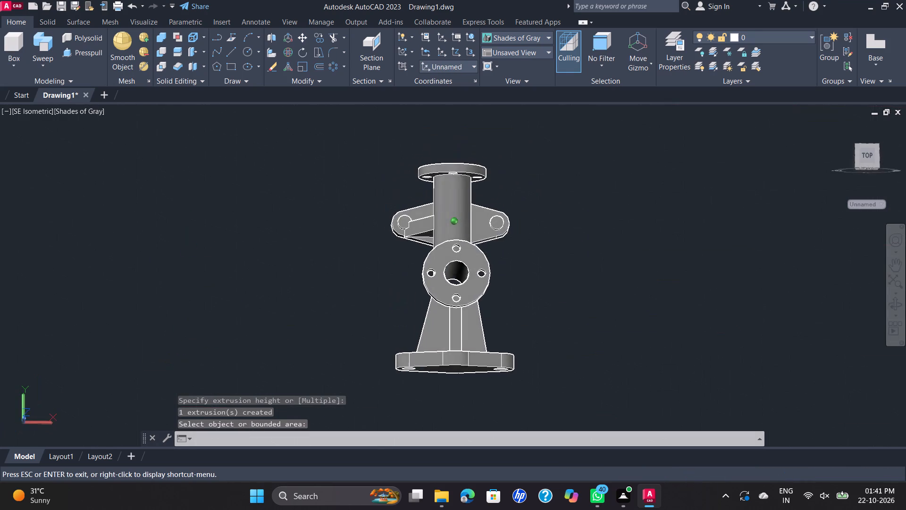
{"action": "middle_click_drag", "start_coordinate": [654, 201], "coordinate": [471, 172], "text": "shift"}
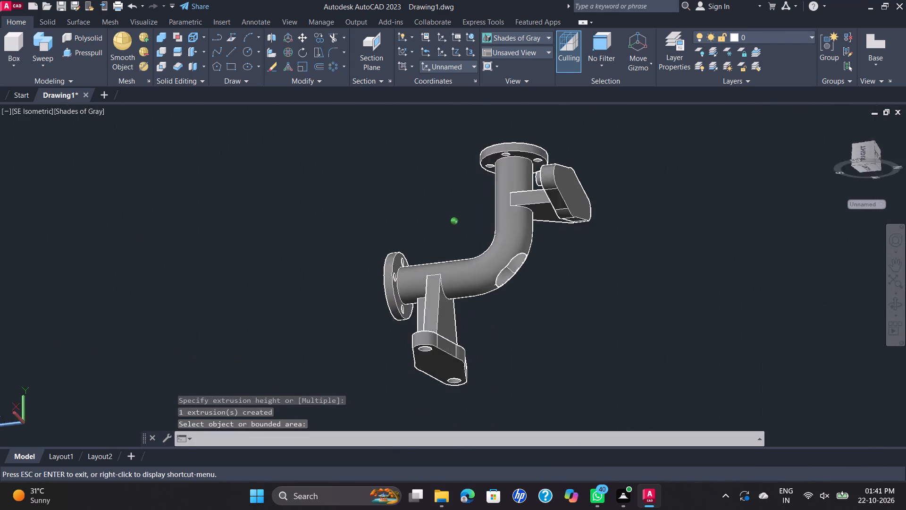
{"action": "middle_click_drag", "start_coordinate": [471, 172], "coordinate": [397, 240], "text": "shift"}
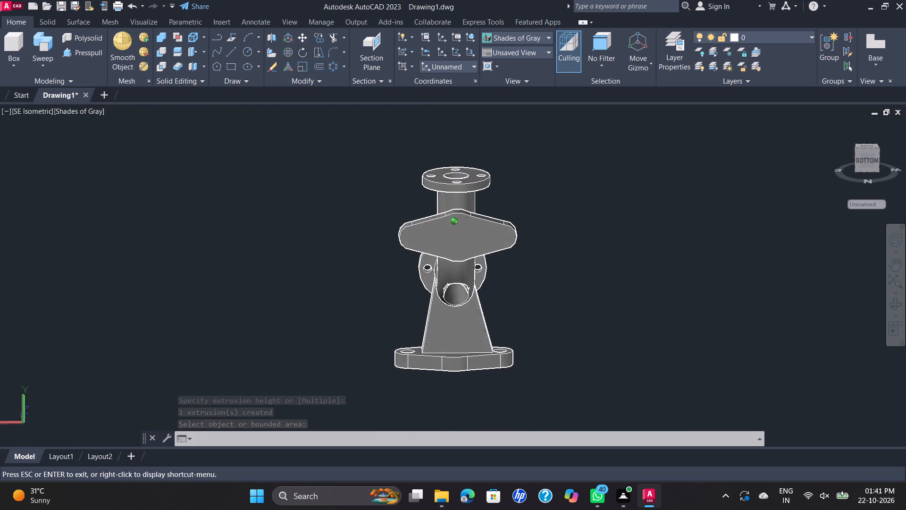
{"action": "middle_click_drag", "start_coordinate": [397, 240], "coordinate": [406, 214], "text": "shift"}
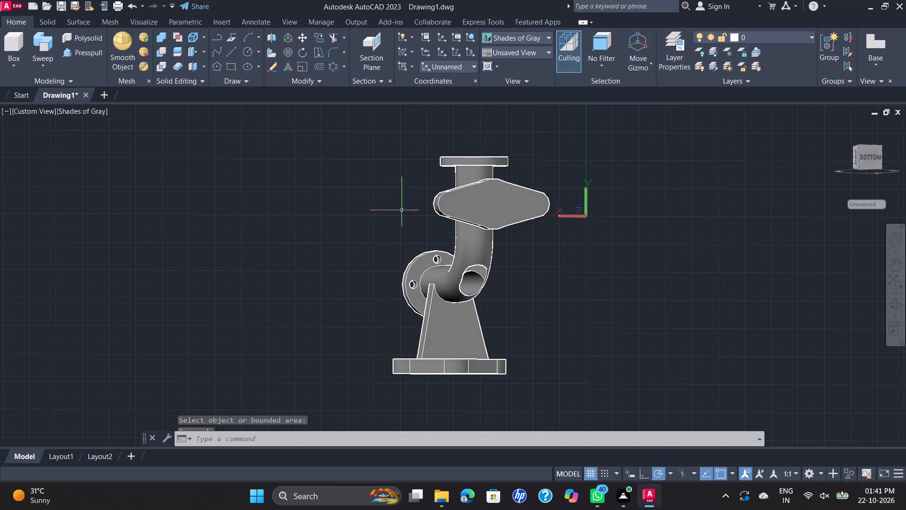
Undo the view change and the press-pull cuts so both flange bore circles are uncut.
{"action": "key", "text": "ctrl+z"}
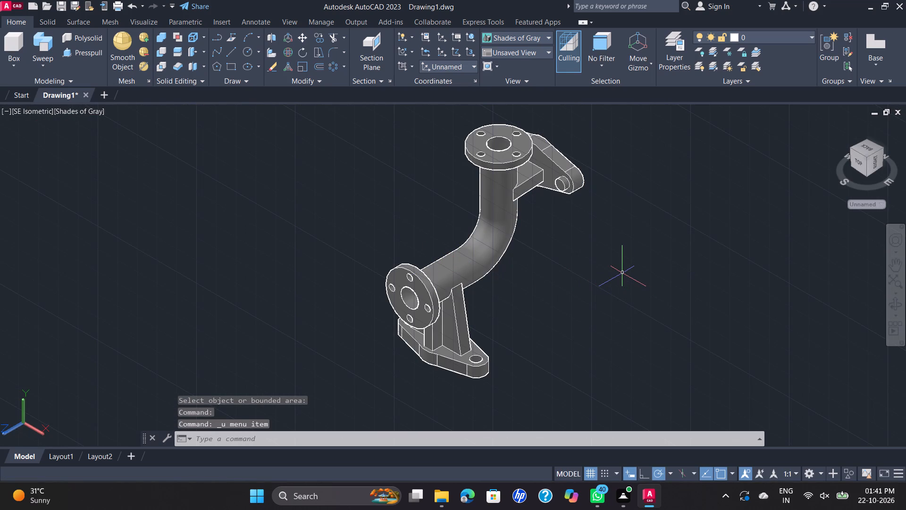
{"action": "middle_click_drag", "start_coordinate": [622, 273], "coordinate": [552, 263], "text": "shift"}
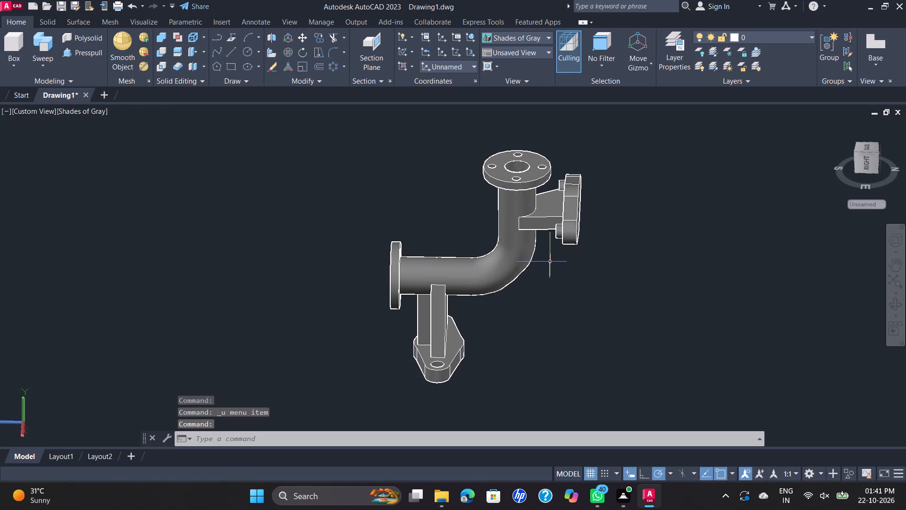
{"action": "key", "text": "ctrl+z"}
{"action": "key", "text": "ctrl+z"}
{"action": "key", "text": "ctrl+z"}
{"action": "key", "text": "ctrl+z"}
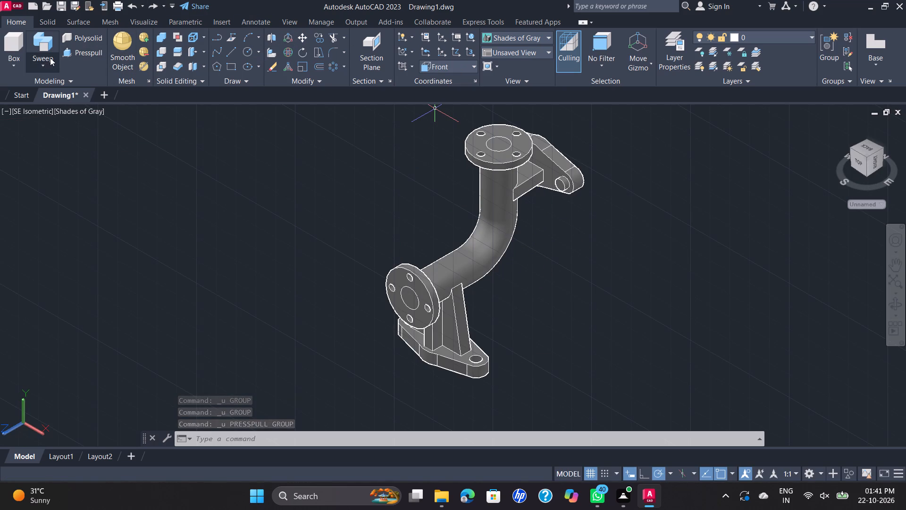
Press-pull the lower flange's bore circle into the horizontal pipe leg, ending the cut at the bend.
{"action": "left_click", "coordinate": [69, 57]}
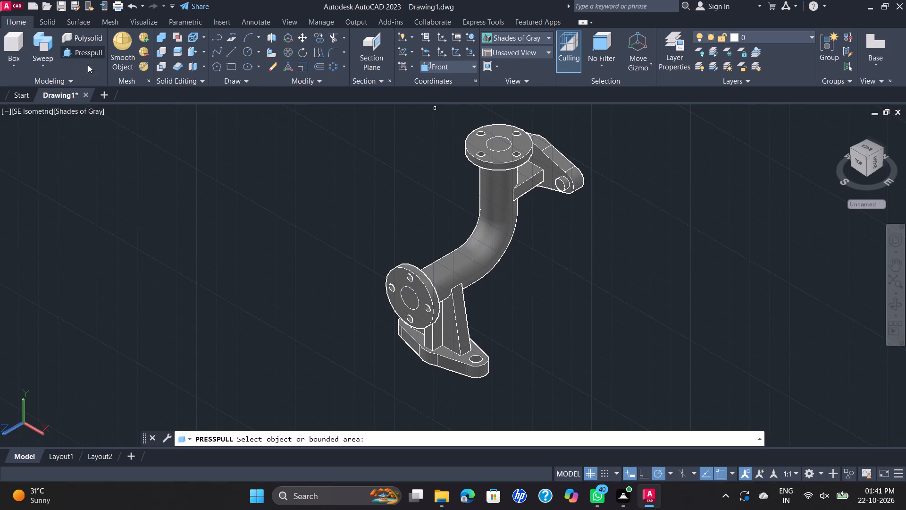
{"action": "left_click", "coordinate": [405, 301]}
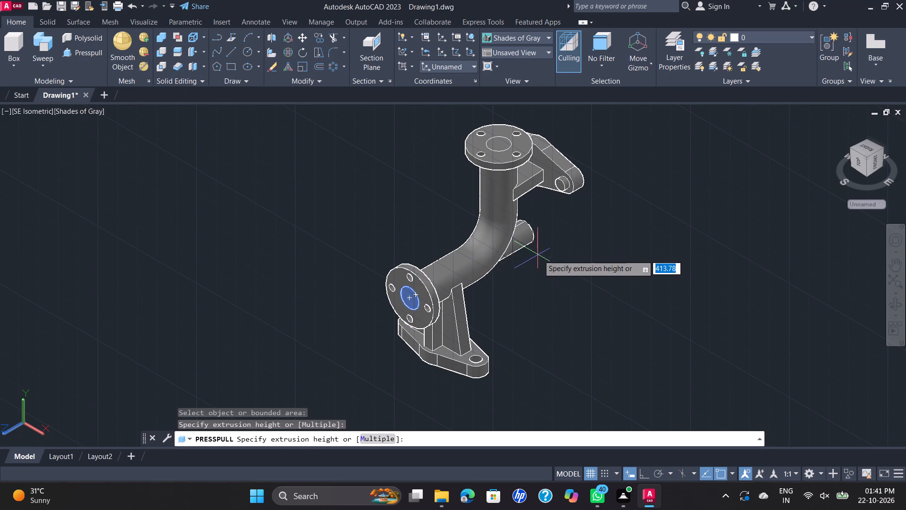
{"action": "middle_click_drag", "start_coordinate": [555, 252], "coordinate": [473, 240], "text": "shift"}
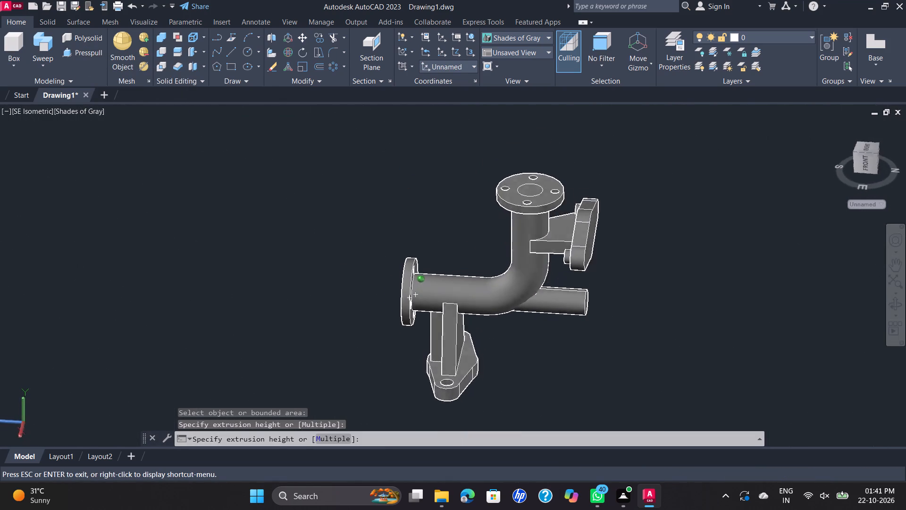
{"action": "middle_click_drag", "start_coordinate": [473, 240], "coordinate": [471, 167], "text": "shift"}
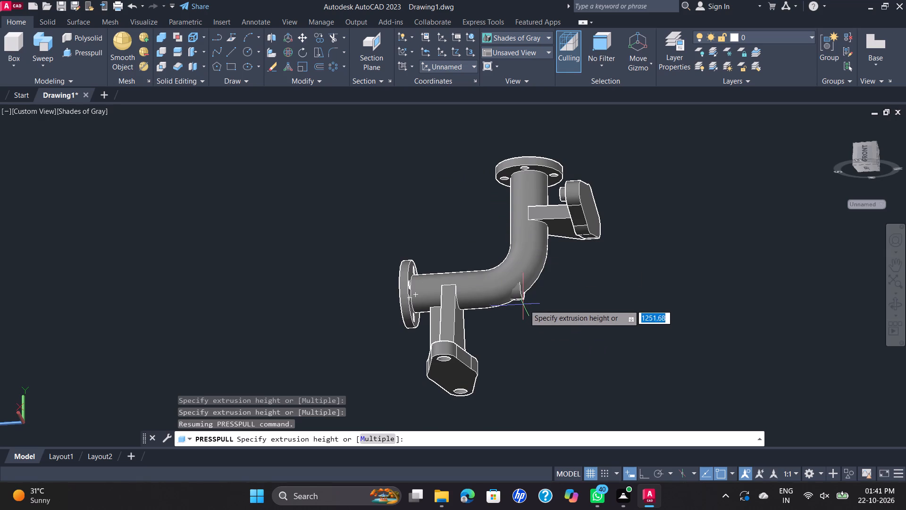
{"action": "left_click", "coordinate": [503, 303]}
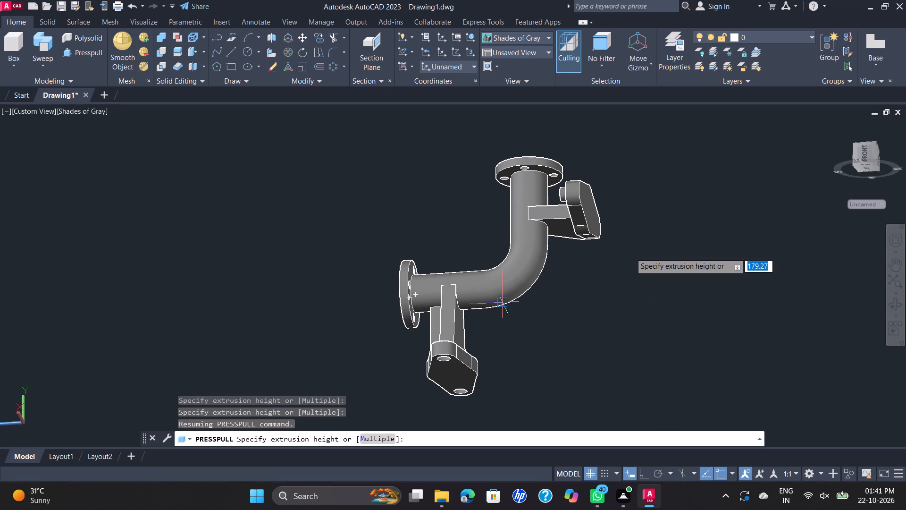
{"action": "left_click", "coordinate": [540, 187]}
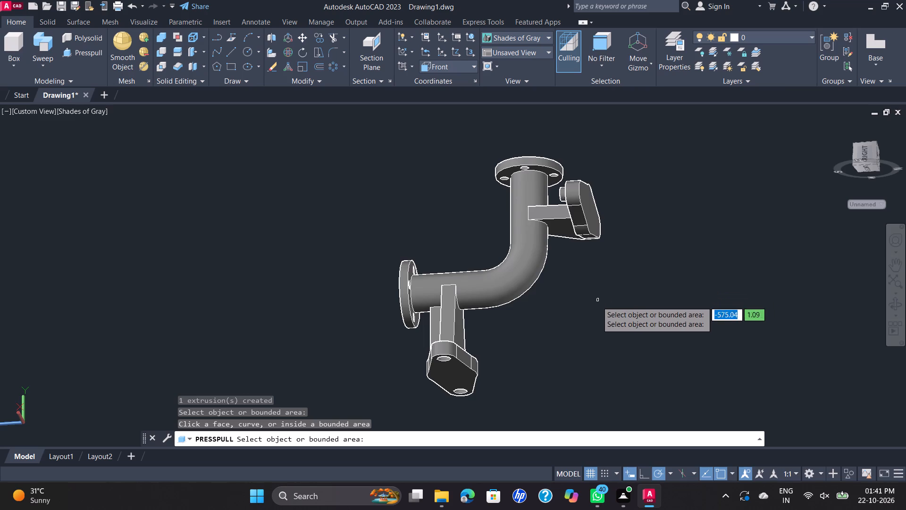
Press-pull the upper flange's bore circle down into the vertical pipe leg, ending the cut at the bend's outer side.
{"action": "middle_click_drag", "start_coordinate": [597, 301], "coordinate": [747, 328], "text": "shift"}
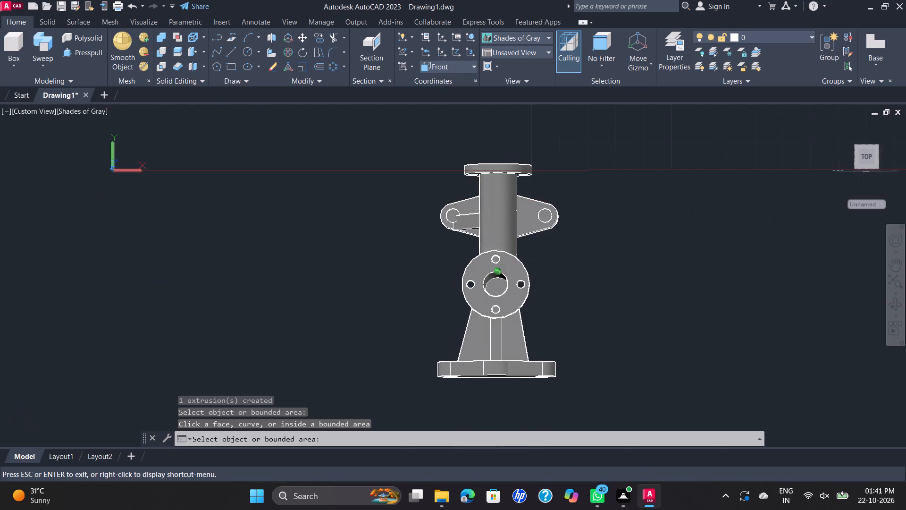
{"action": "middle_click_drag", "start_coordinate": [747, 328], "coordinate": [636, 390], "text": "shift"}
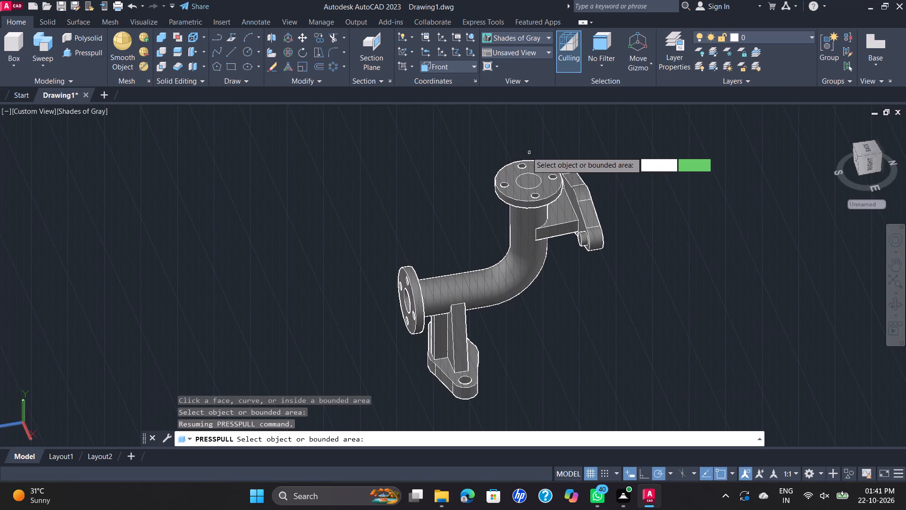
{"action": "left_click", "coordinate": [534, 184]}
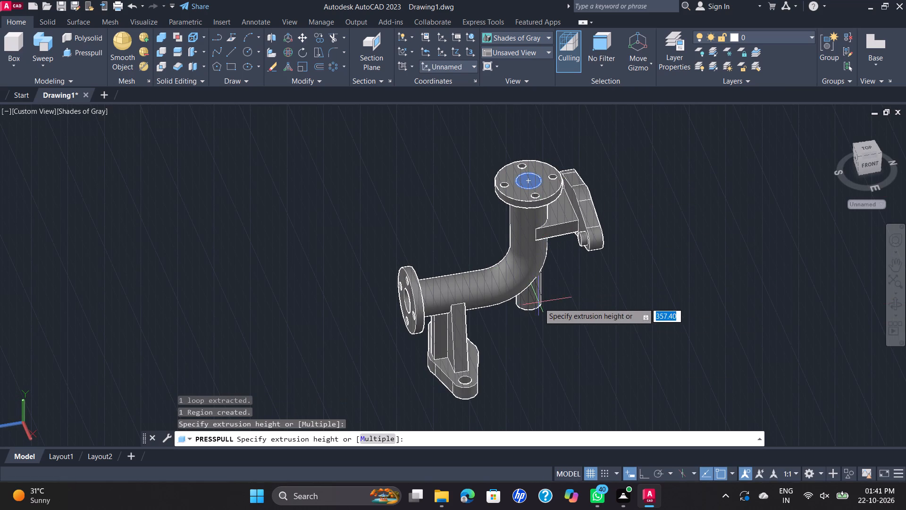
{"action": "middle_click_drag", "start_coordinate": [580, 303], "coordinate": [529, 233], "text": "shift"}
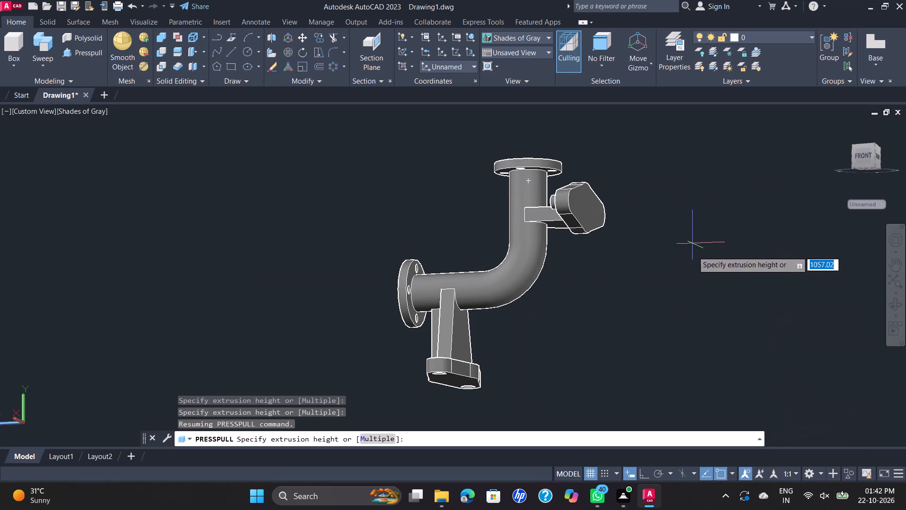
{"action": "left_click", "coordinate": [540, 271]}
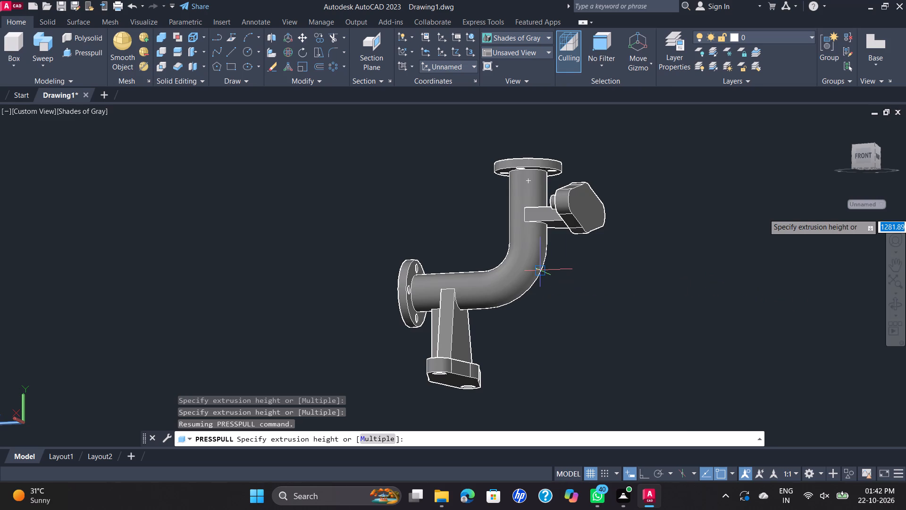
{"action": "left_click", "coordinate": [869, 200]}
Examine the pipe bend and both flange bores from the side, front and back after the press-pull cuts.
{"action": "scroll", "coordinate": [513, 275], "scroll_direction": "up", "scroll_amount": 1}
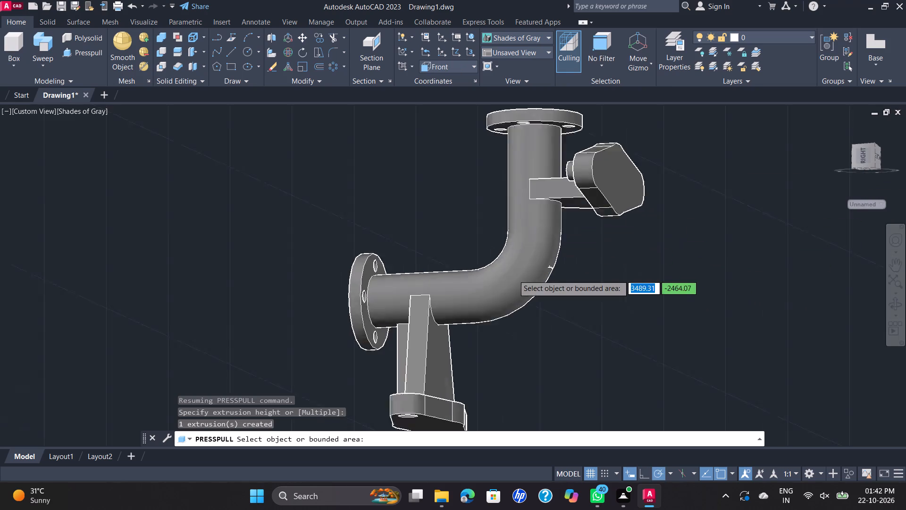
{"action": "scroll", "coordinate": [514, 275], "scroll_direction": "up", "scroll_amount": 3}
{"action": "scroll", "coordinate": [625, 258], "scroll_direction": "up", "scroll_amount": 3}
{"action": "scroll", "coordinate": [634, 252], "scroll_direction": "down", "scroll_amount": 4}
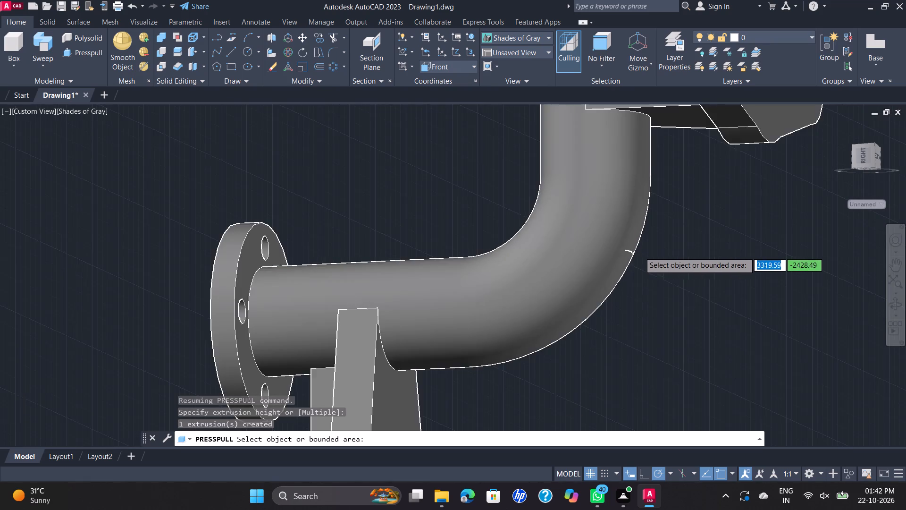
{"action": "scroll", "coordinate": [640, 252], "scroll_direction": "down", "scroll_amount": 1}
{"action": "scroll", "coordinate": [694, 245], "scroll_direction": "down", "scroll_amount": 1}
{"action": "middle_click_drag", "start_coordinate": [692, 250], "coordinate": [796, 362], "text": "shift"}
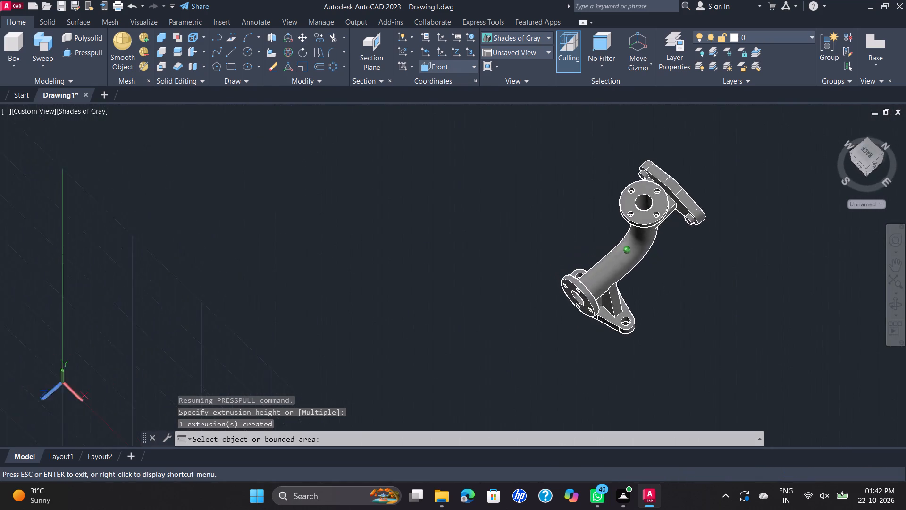
{"action": "middle_click_drag", "start_coordinate": [796, 362], "coordinate": [842, 299], "text": "shift"}
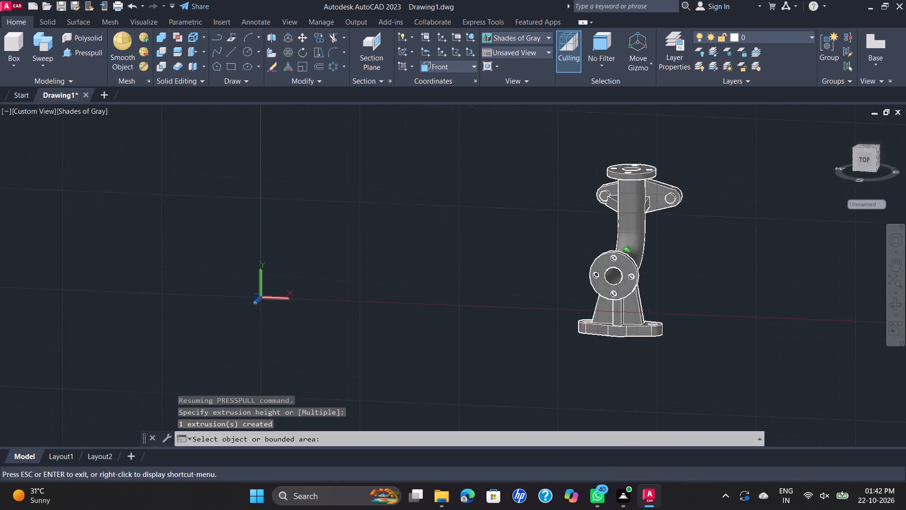
{"action": "middle_click_drag", "start_coordinate": [842, 299], "coordinate": [613, 231], "text": "shift"}
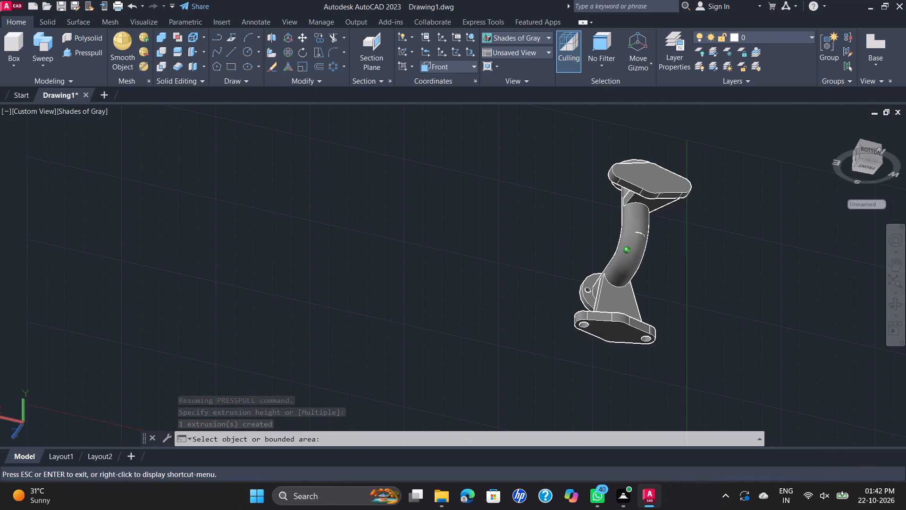
{"action": "middle_click_drag", "start_coordinate": [613, 231], "coordinate": [693, 289], "text": "shift"}
{"action": "key", "text": "Escape"}
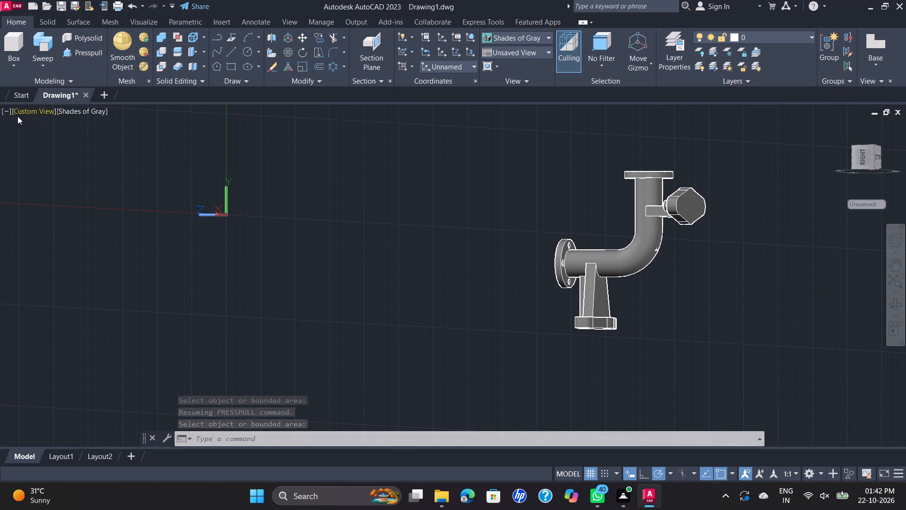
Set the model to the SE Isometric view and save the drawing in Documents as D 52.
{"action": "left_click", "coordinate": [46, 112]}
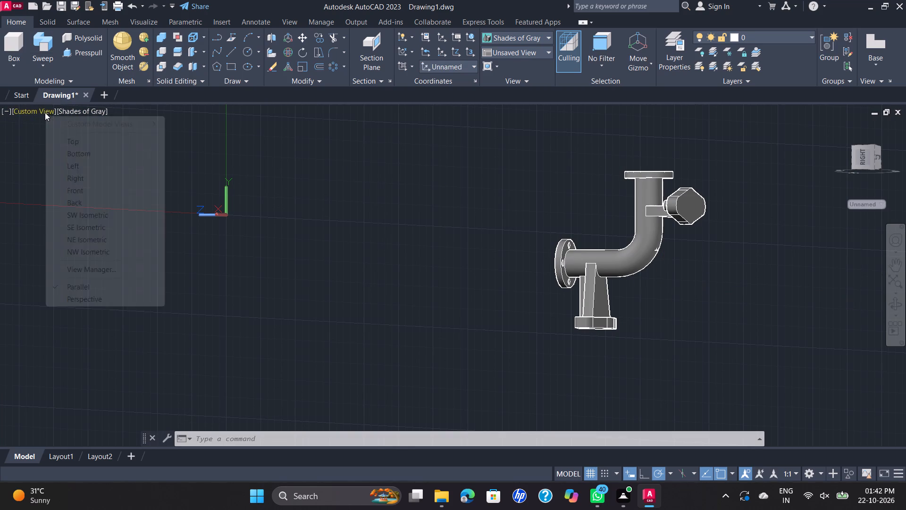
{"action": "left_click", "coordinate": [101, 230]}
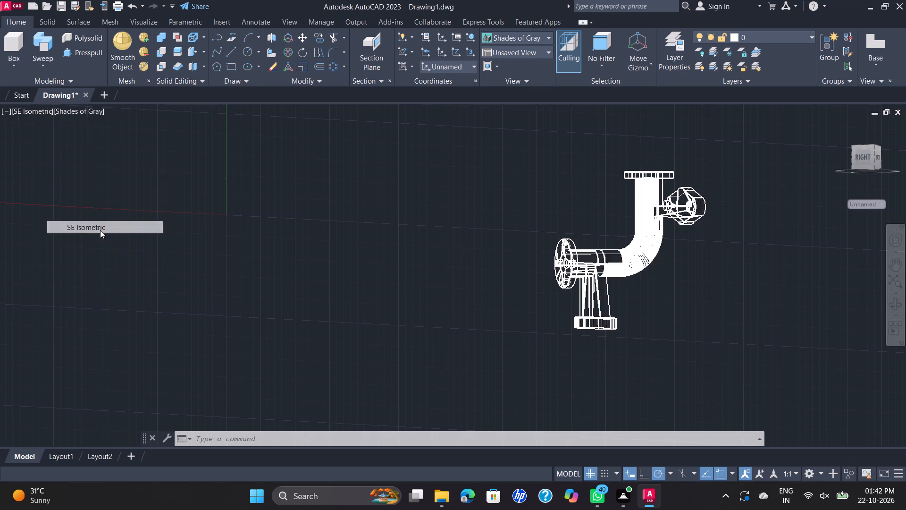
{"action": "scroll", "coordinate": [501, 251], "scroll_direction": "down", "scroll_amount": 1}
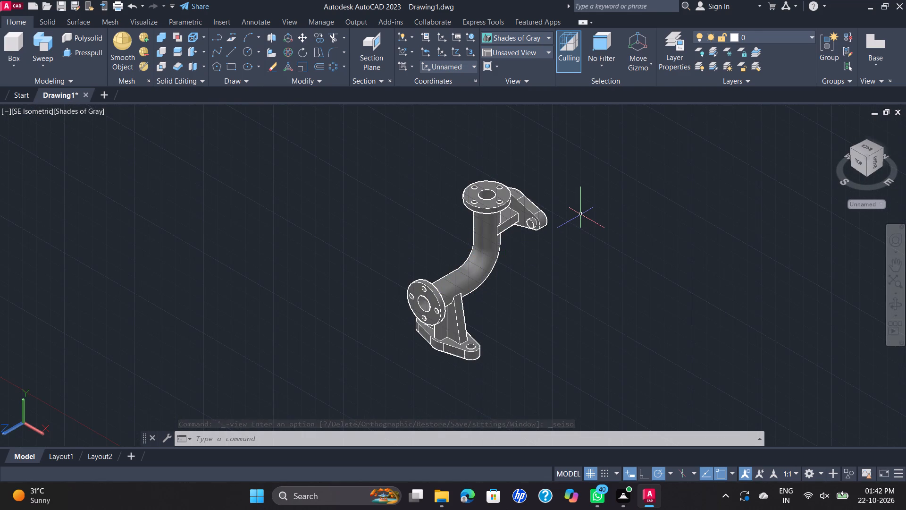
{"action": "key", "text": "ctrl+s"}
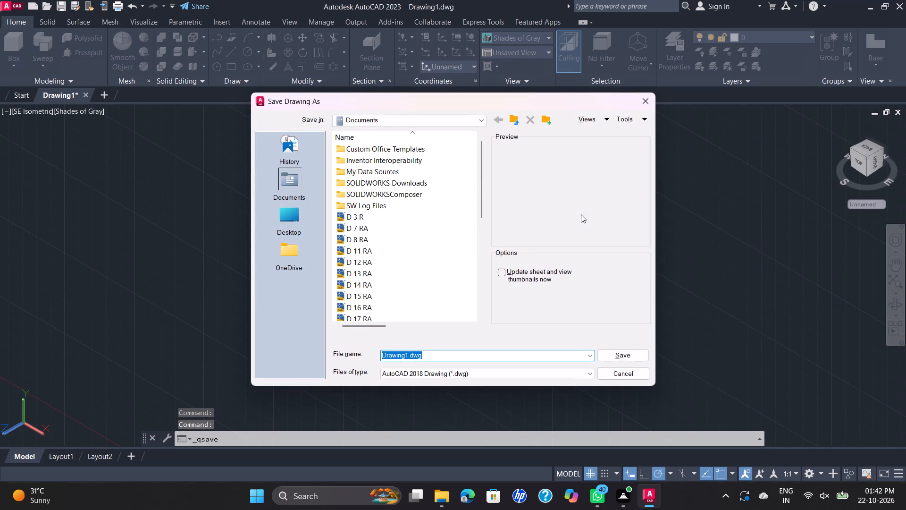
{"action": "type", "text": "D"}
{"action": "key", "text": "space"}
{"action": "type", "text": "52"}
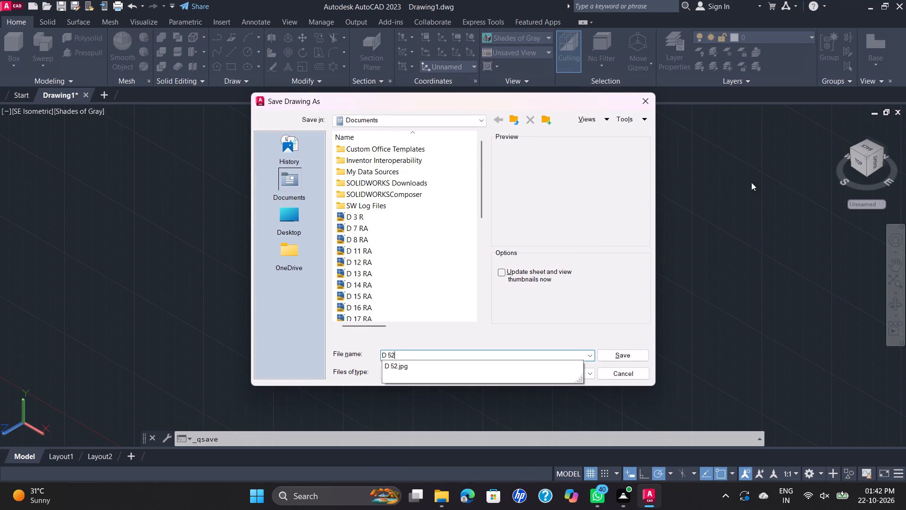
{"action": "left_click", "coordinate": [616, 360]}
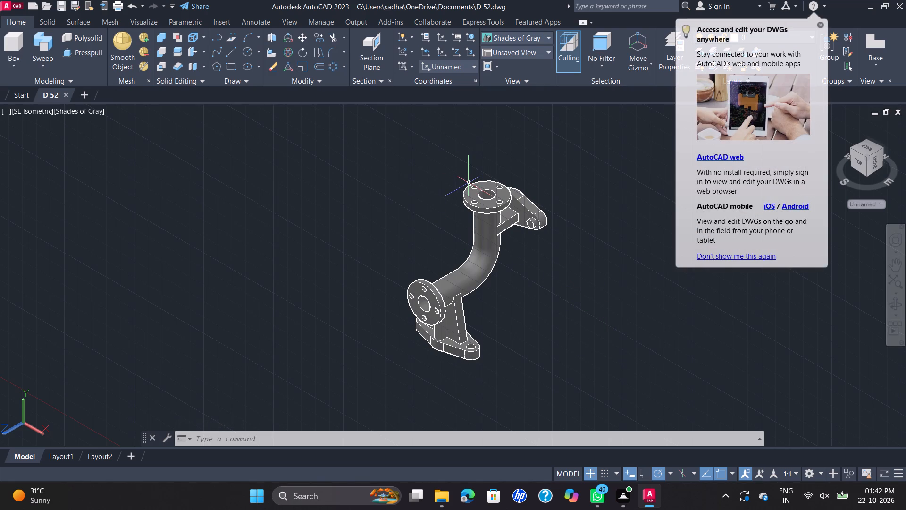
Set up a plot with DWG To PDF.pc3, landscape orientation and a window around the whole pipe bend as the plot area.
{"action": "type", "text": "PLOT"}
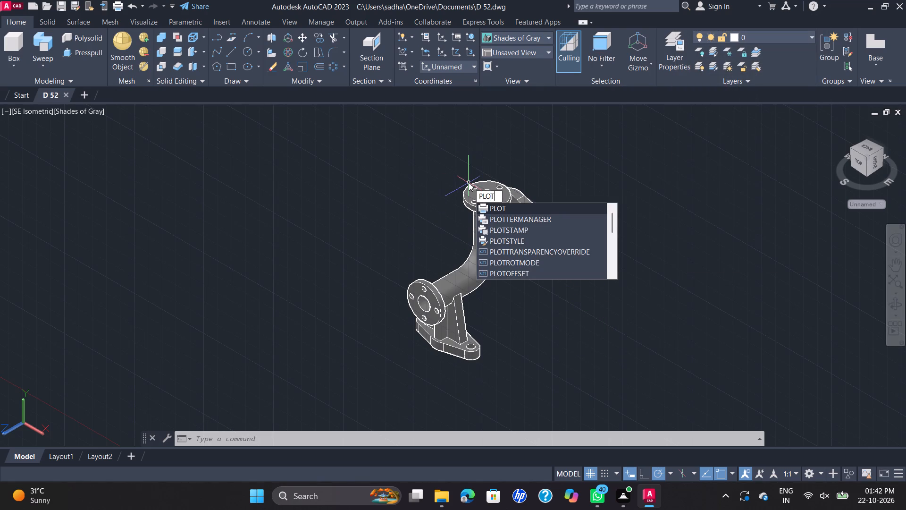
{"action": "key", "text": "Return"}
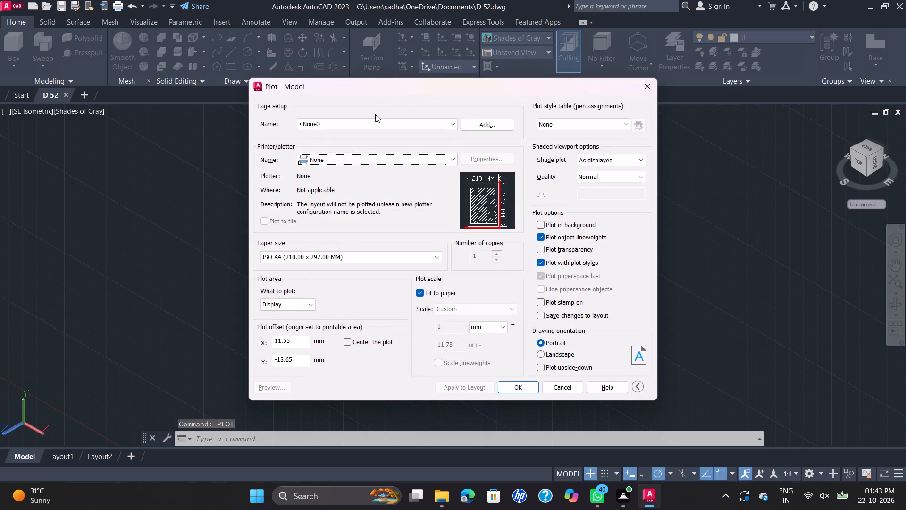
{"action": "left_click", "coordinate": [456, 157]}
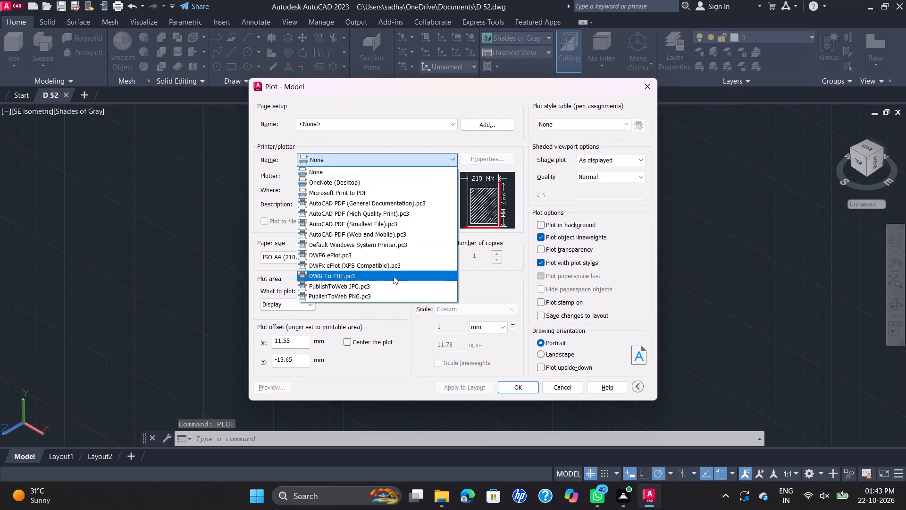
{"action": "left_click", "coordinate": [395, 279]}
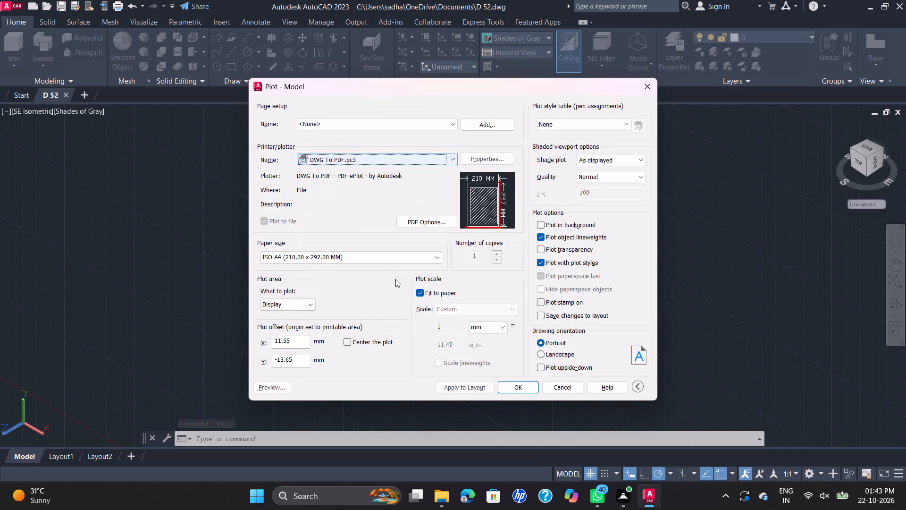
{"action": "left_click", "coordinate": [540, 354]}
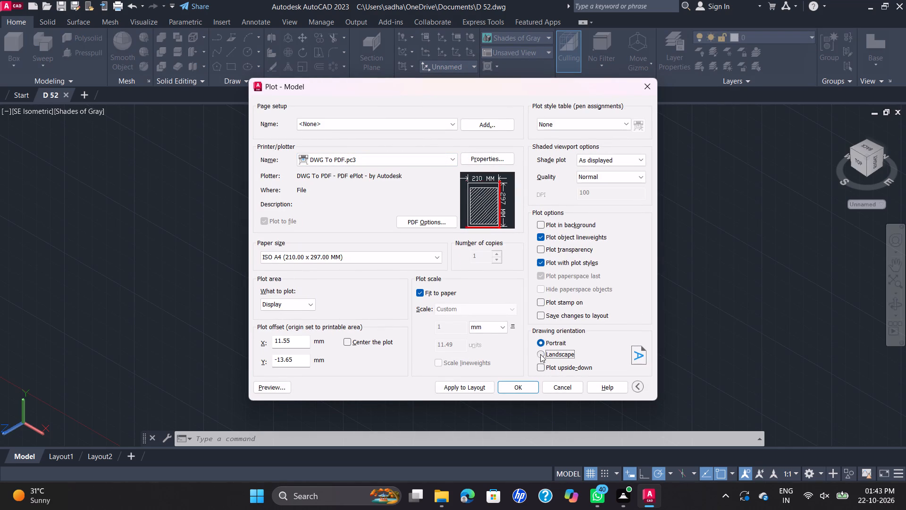
{"action": "left_click", "coordinate": [312, 308]}
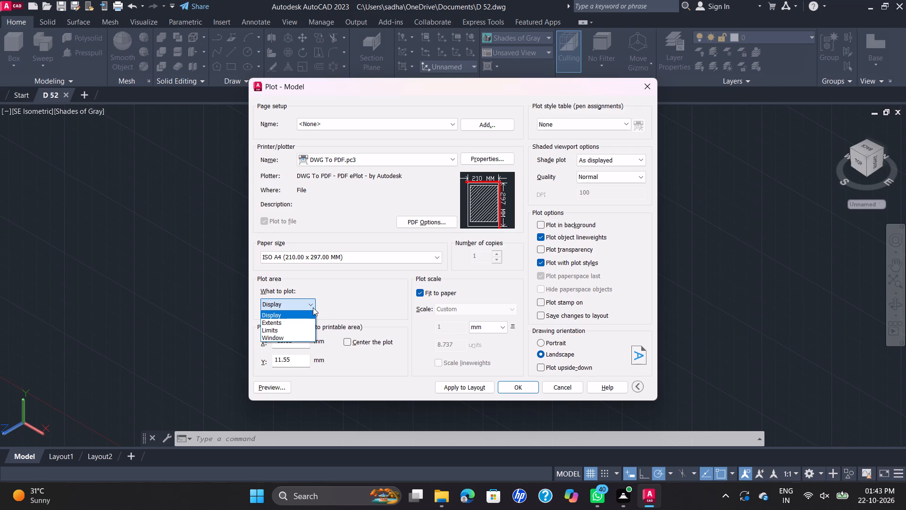
{"action": "left_click", "coordinate": [296, 336]}
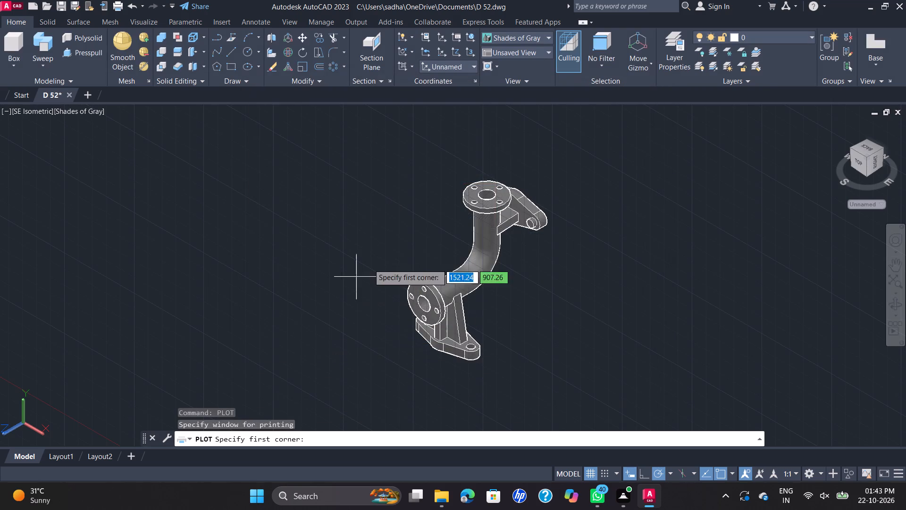
{"action": "left_click", "coordinate": [284, 131]}
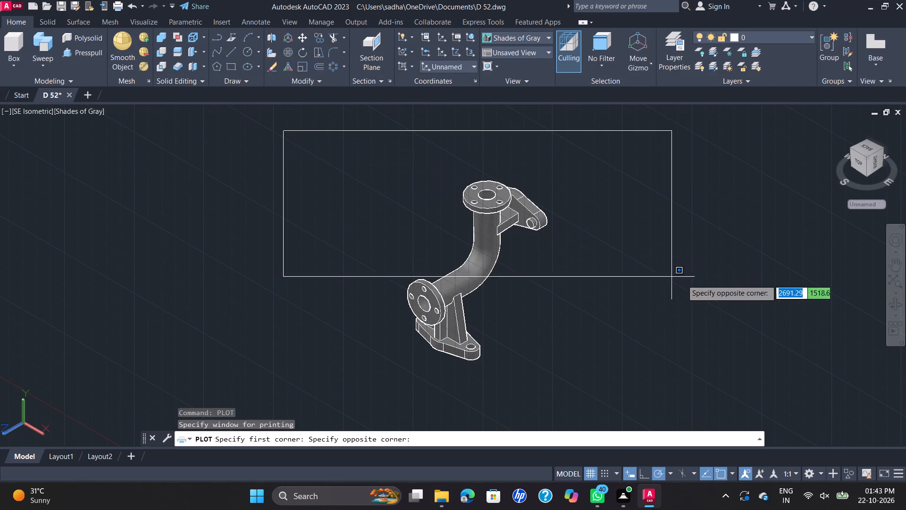
{"action": "left_click", "coordinate": [566, 392]}
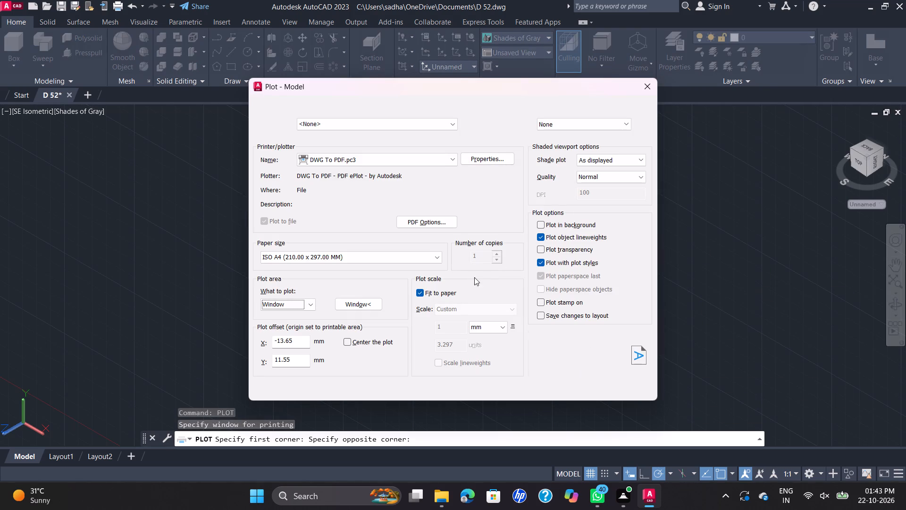
Plot the windowed model to PDF, saving it in Documents as D 52-Model.pdf.
{"action": "left_click", "coordinate": [523, 385]}
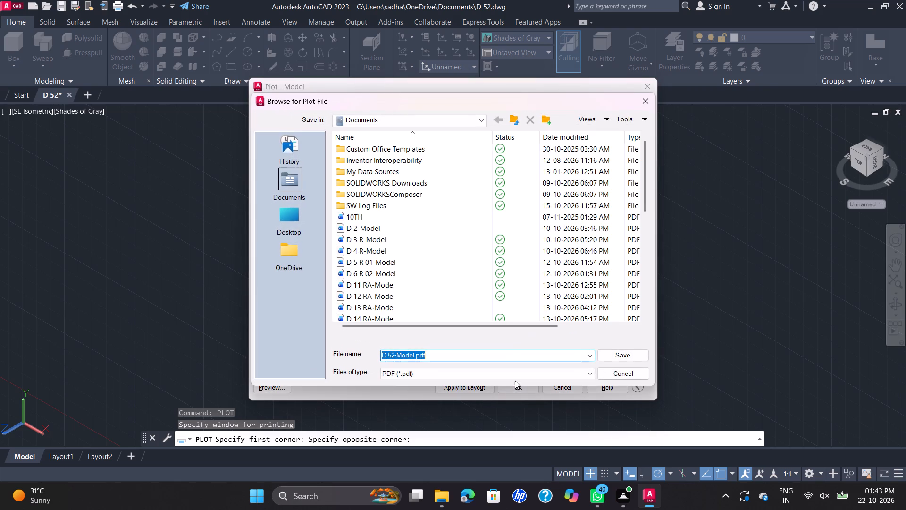
{"action": "left_click", "coordinate": [626, 356]}
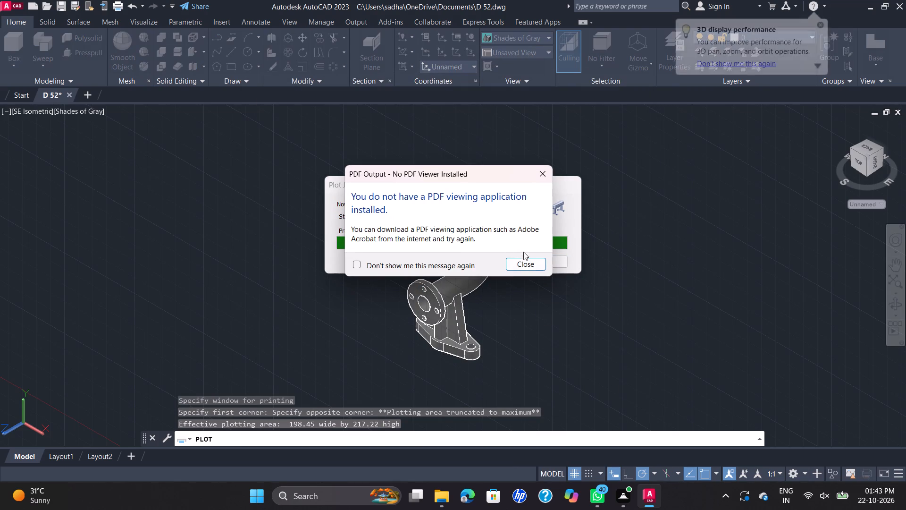
{"action": "left_click", "coordinate": [521, 261]}
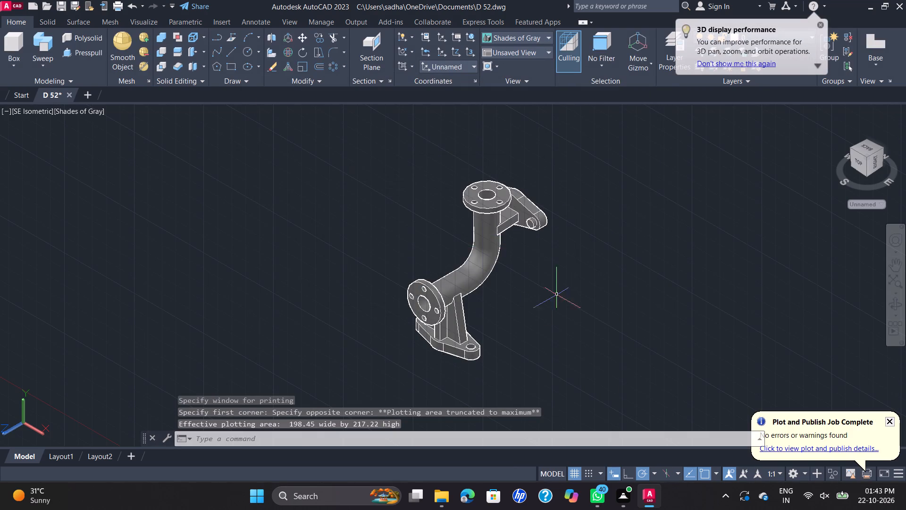